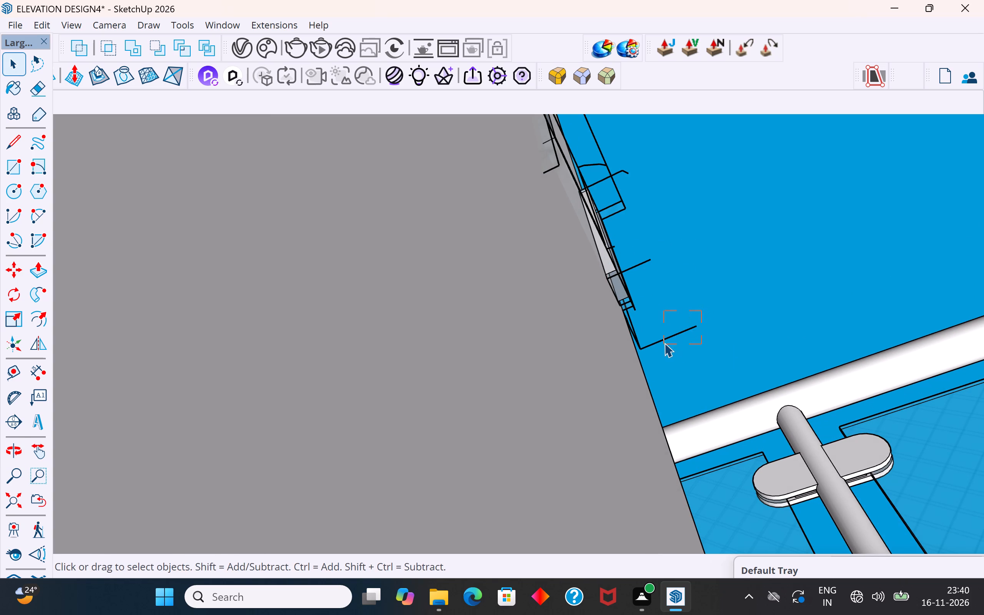
Delete the exposed narrow faces inside the lower end of the leftover glass clamp on the wall edge.
middle_click_drag(609, 291, 571, 526)
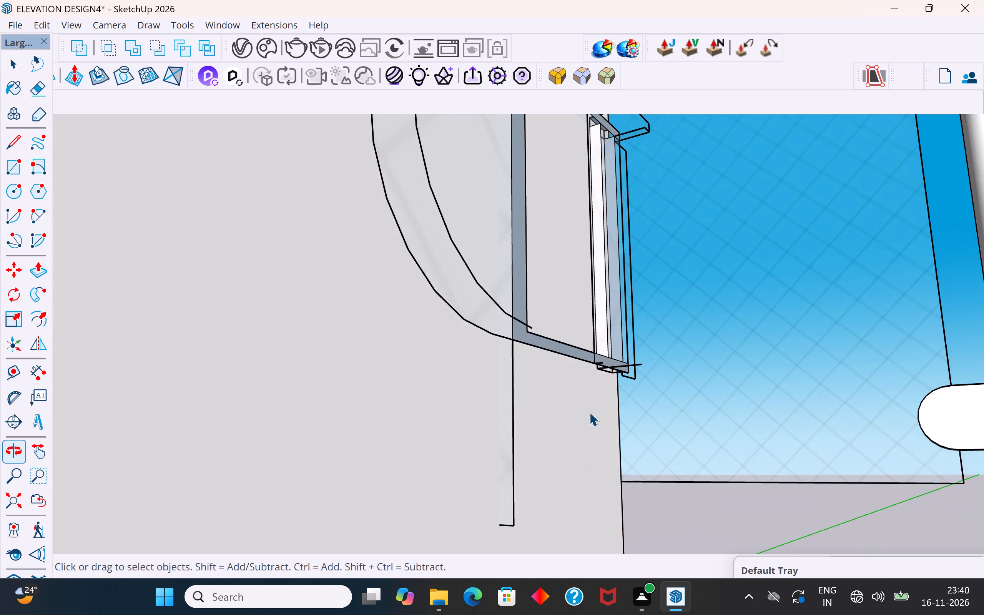
scroll(594, 374, "up", 9)
left_click(605, 334)
key("Delete")
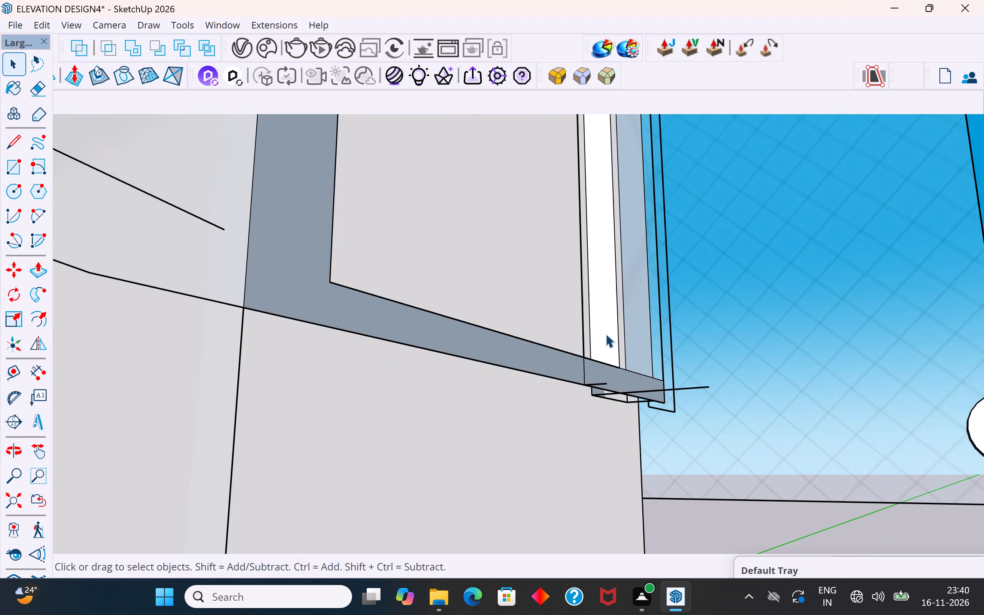
left_click(603, 372)
key("Delete")
left_click(613, 348)
key("Delete")
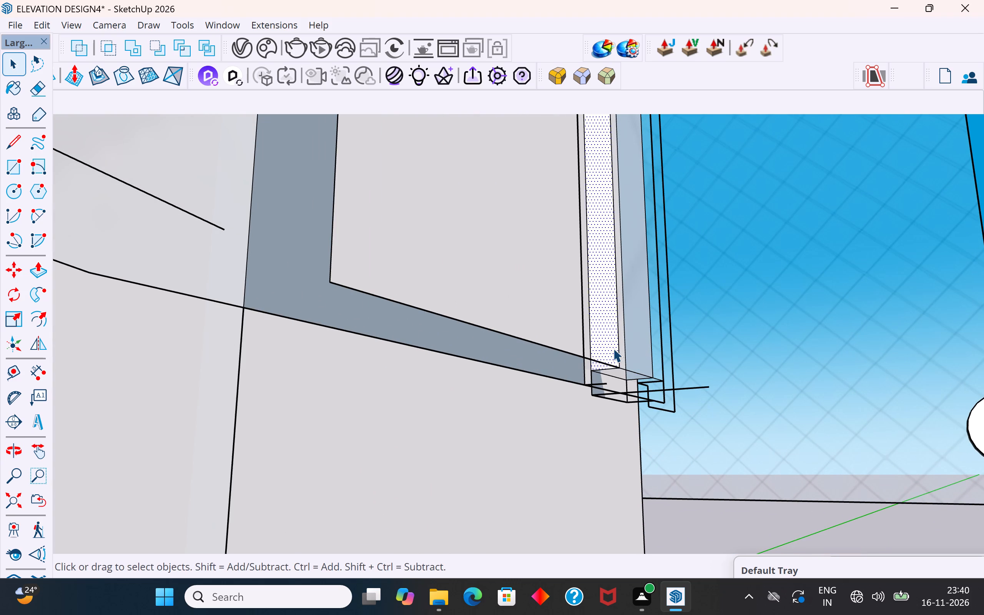
left_click(636, 328)
key("Delete")
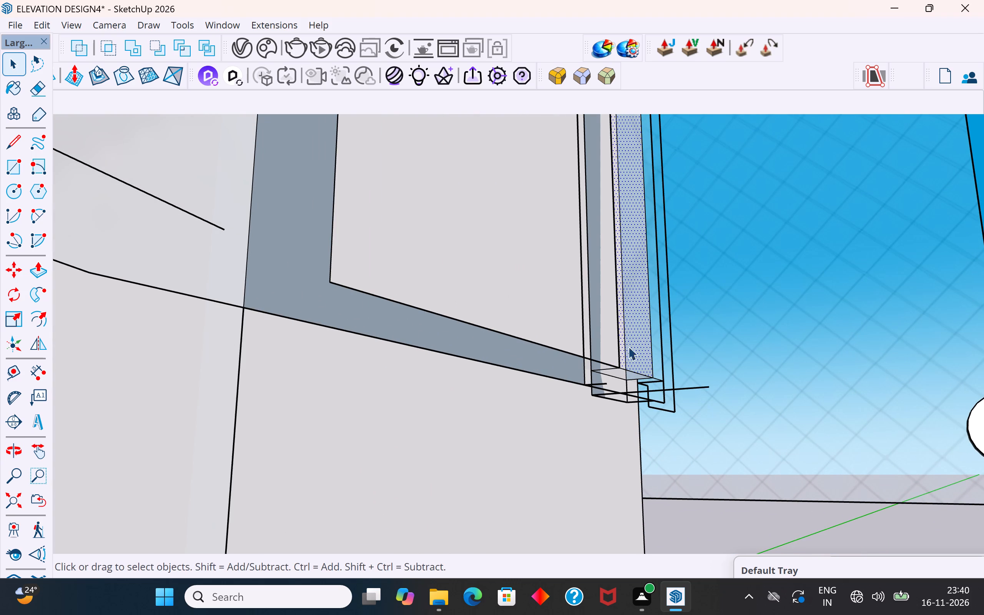
Delete the curved outline edges projecting from the leftover half-round clamp beside the wall.
middle_click_drag(625, 362, 736, 471)
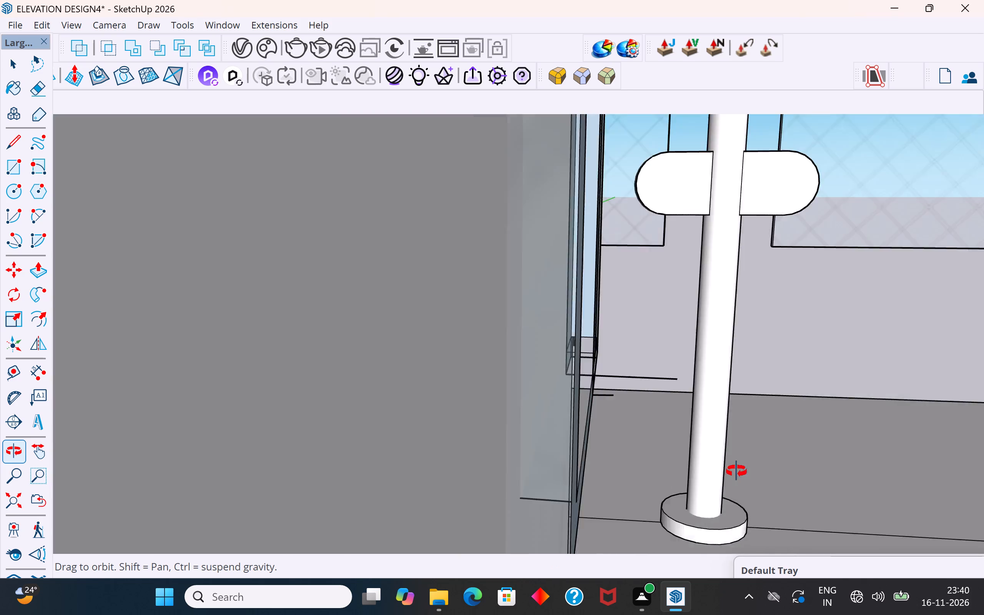
middle_click_drag(736, 471, 599, 511)
scroll(734, 469, "up", 1)
scroll(498, 391, "down", 14)
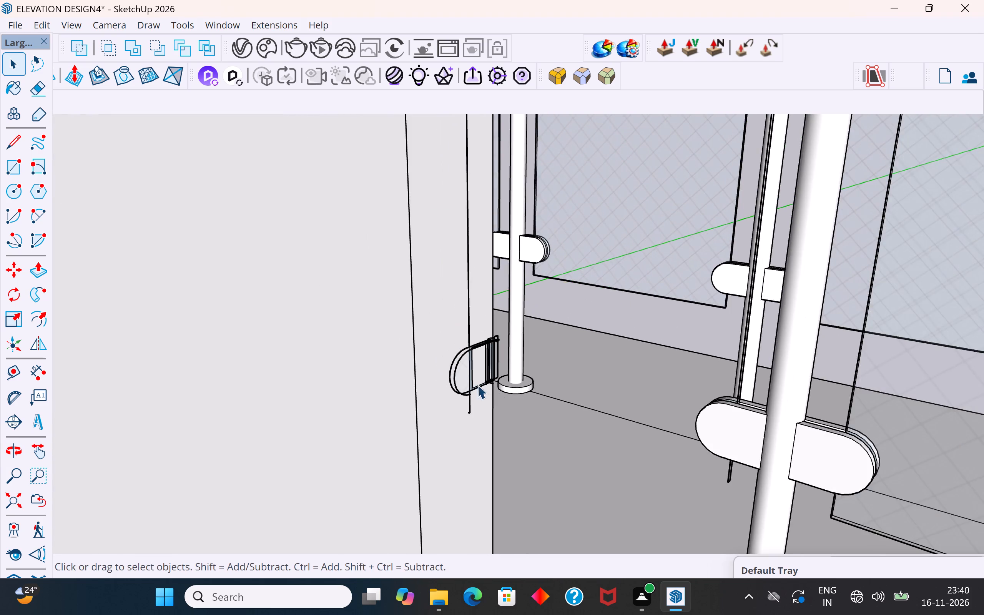
scroll(460, 366, "up", 1)
scroll(440, 398, "up", 4)
middle_click_drag(460, 391, 522, 296)
scroll(462, 422, "up", 4)
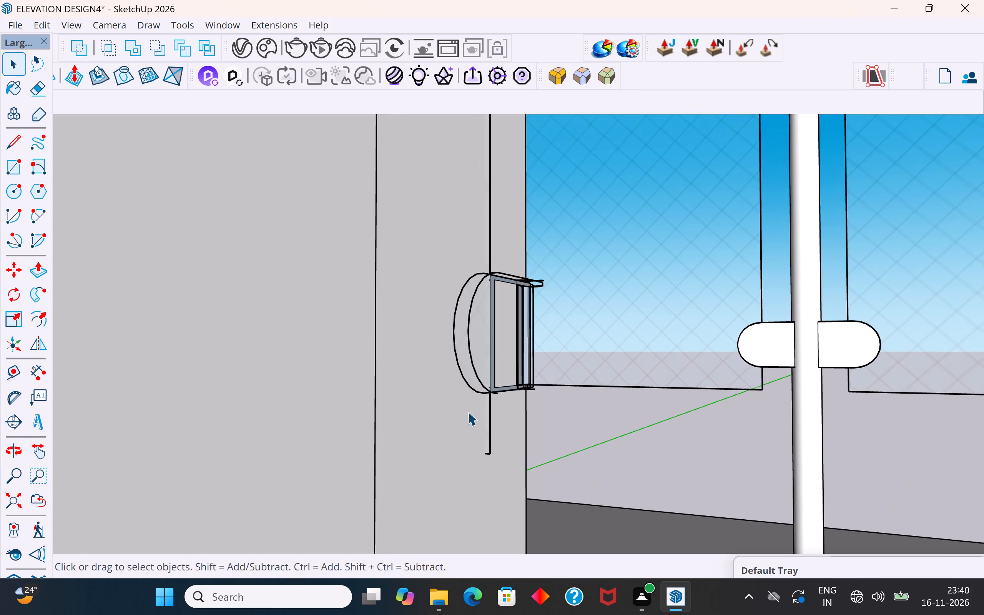
left_click(480, 389)
middle_click_drag(518, 334, 548, 288)
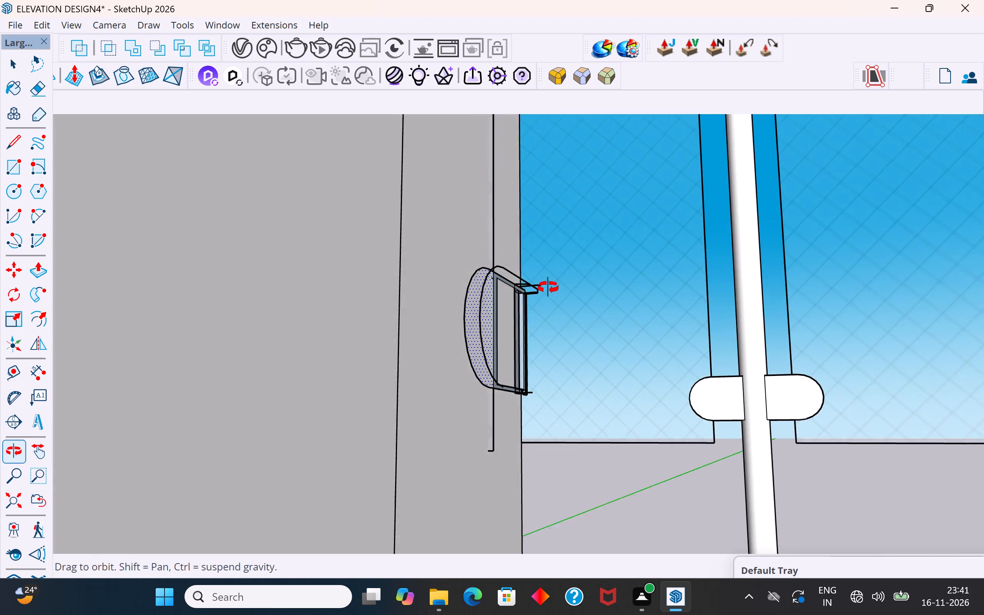
middle_click_drag(548, 288, 624, 145)
left_click(609, 211)
middle_click_drag(486, 319, 496, 305)
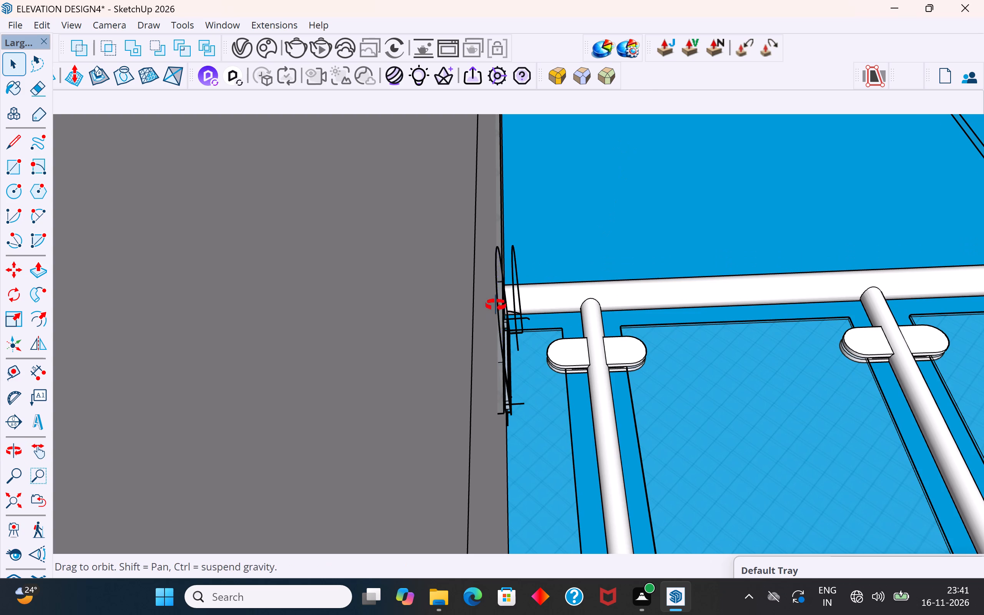
middle_click_drag(496, 305, 500, 270)
scroll(500, 270, "up", 1)
left_click_drag(550, 260, 519, 320)
key("Delete")
scroll(504, 372, "up", 3)
left_click_drag(550, 298, 514, 349)
key("Delete")
Delete the thin long edges along the clamp's narrow side strip against the wall.
scroll(502, 374, "up", 3)
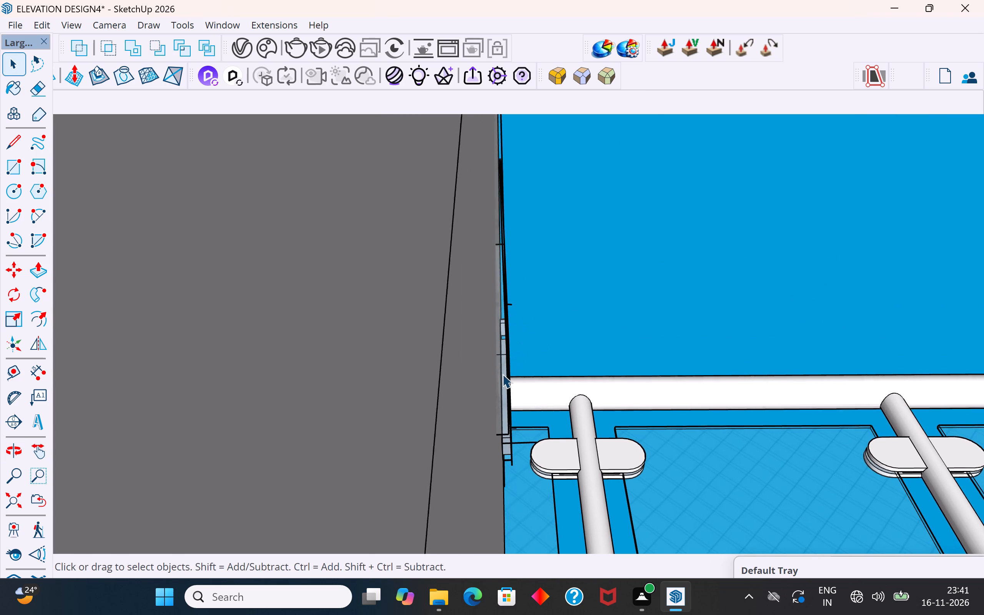
left_click(508, 373)
key("Delete")
left_click(508, 373)
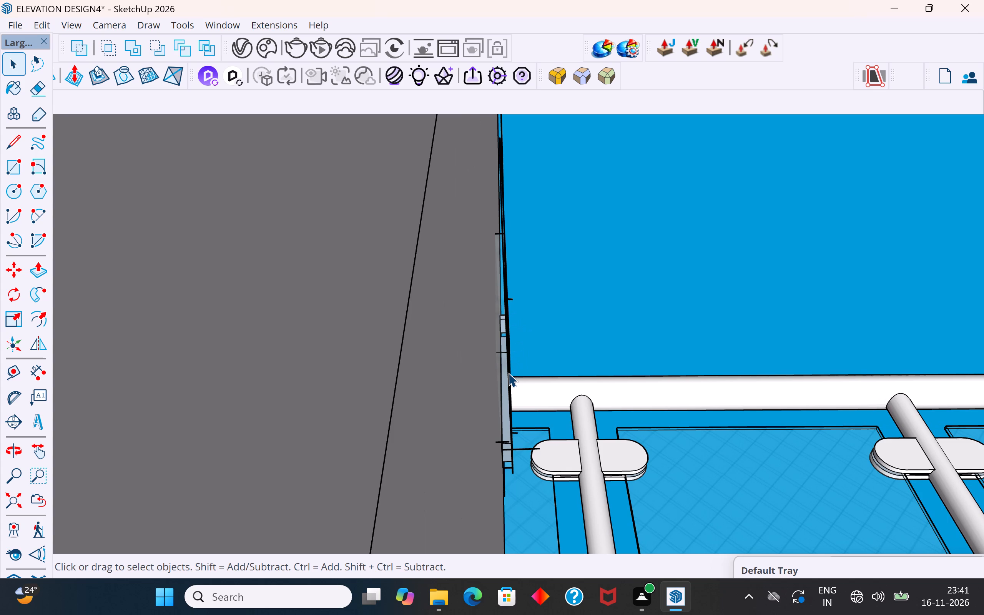
key("Delete")
scroll(491, 377, "up", 11)
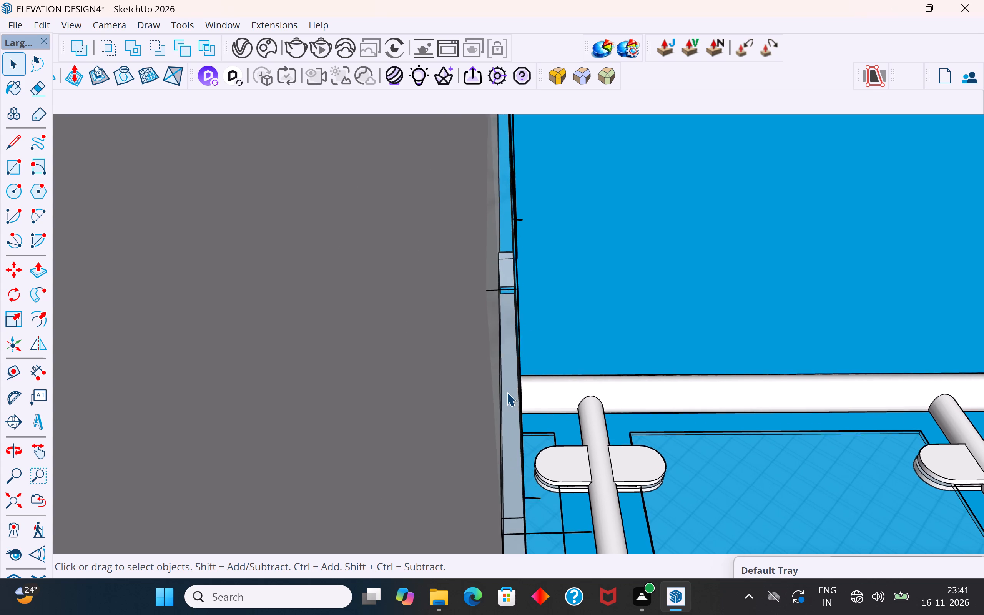
left_click(510, 392)
middle_click_drag(510, 392, 531, 395)
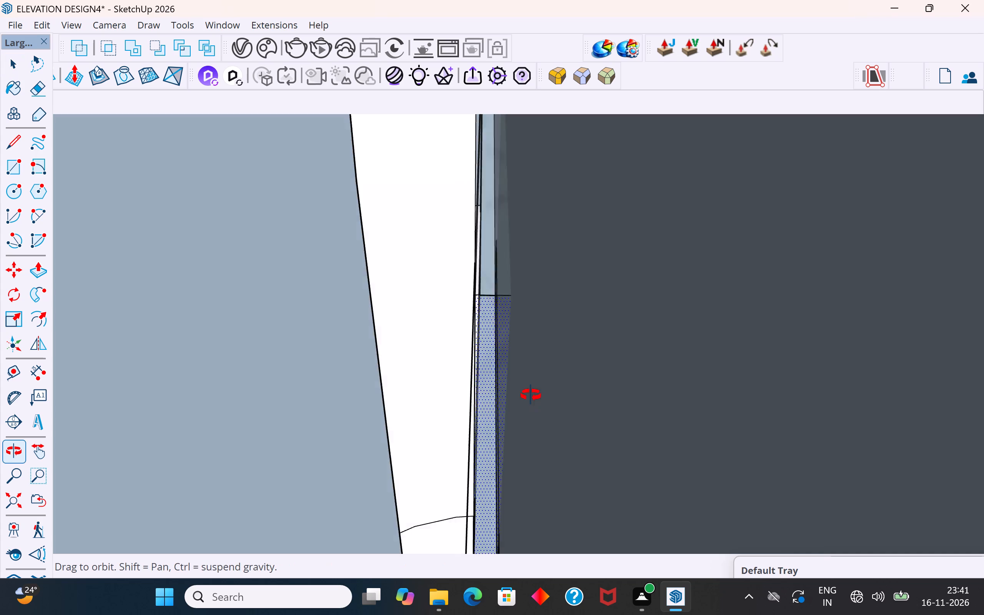
middle_click_drag(531, 395, 499, 384)
scroll(503, 379, "up", 1)
left_click(515, 364)
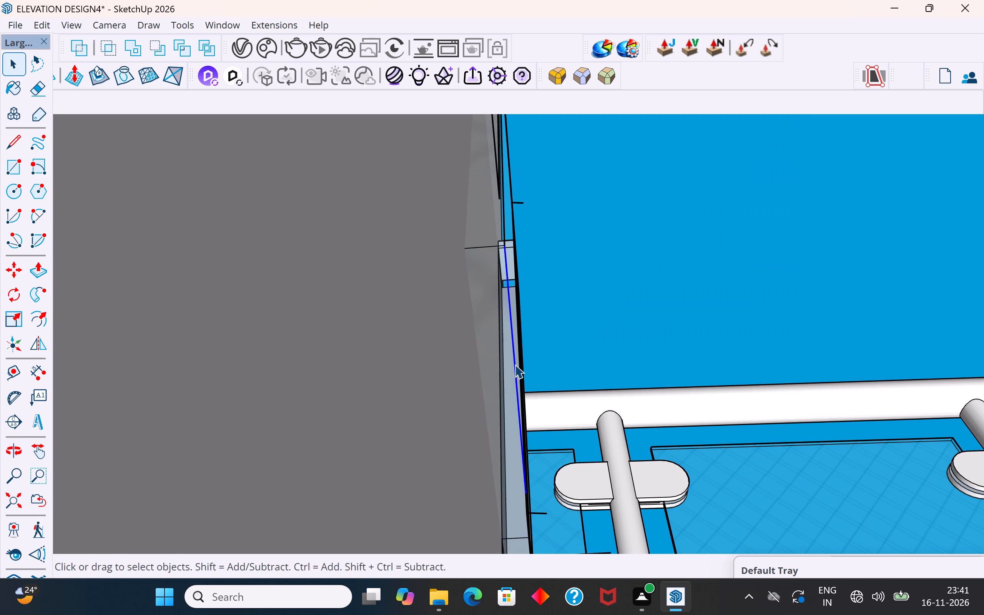
key("Delete")
Delete the clamp's upper block, narrow side faces and the loose crossing and L-shaped edges beside the wall.
middle_click_drag(499, 371, 517, 322)
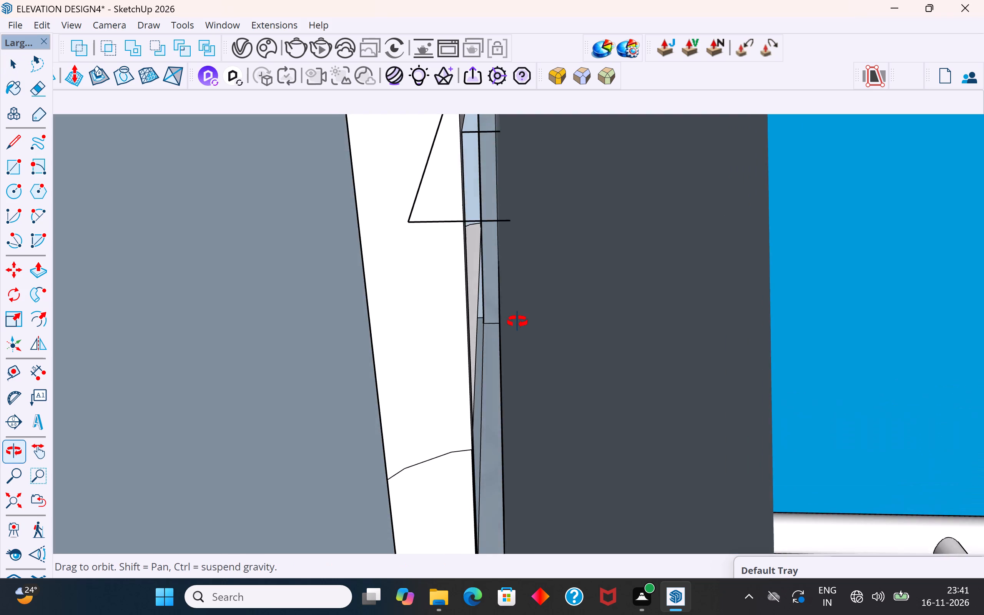
middle_click_drag(517, 322, 505, 291)
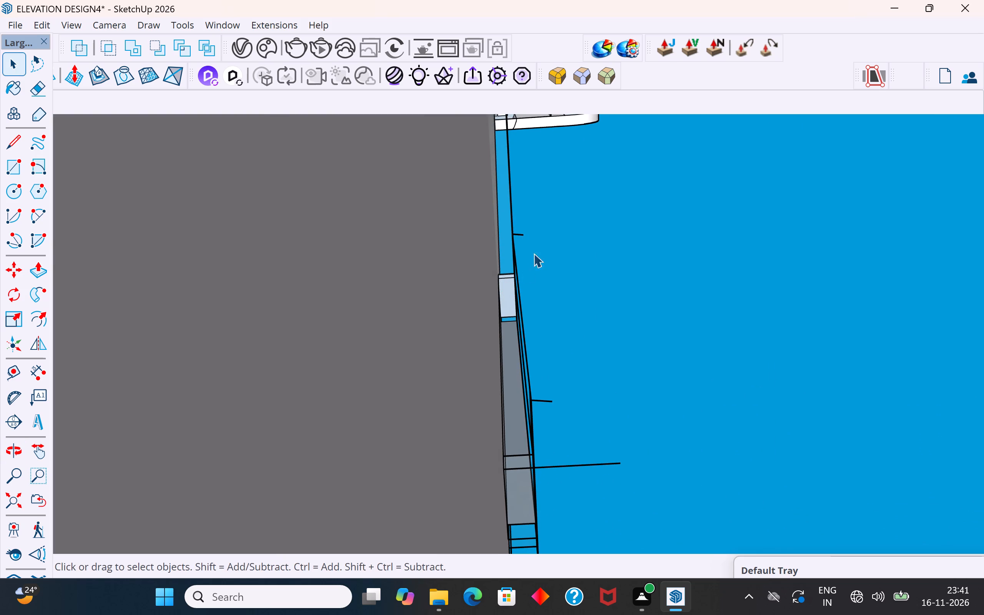
left_click_drag(545, 244, 514, 308)
key("Delete")
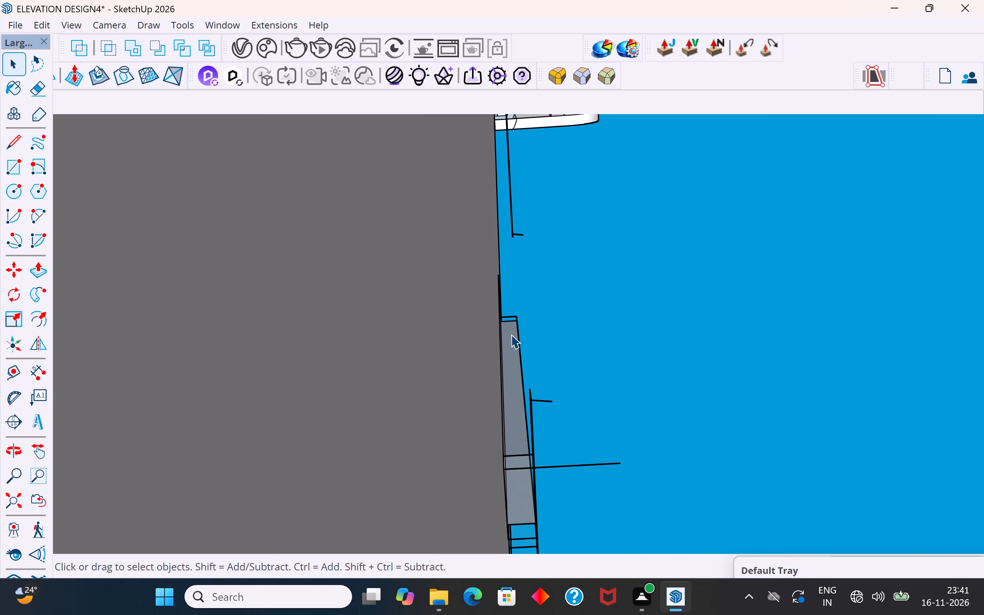
left_click(517, 350)
key("Delete")
left_click_drag(609, 344, 563, 430)
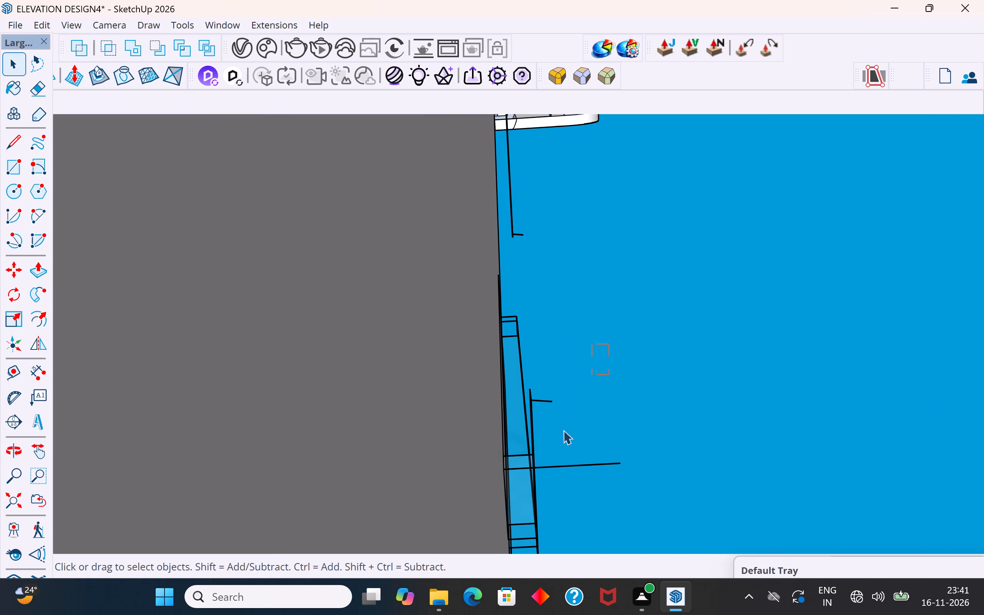
left_click_drag(563, 430, 527, 504)
left_click(610, 372)
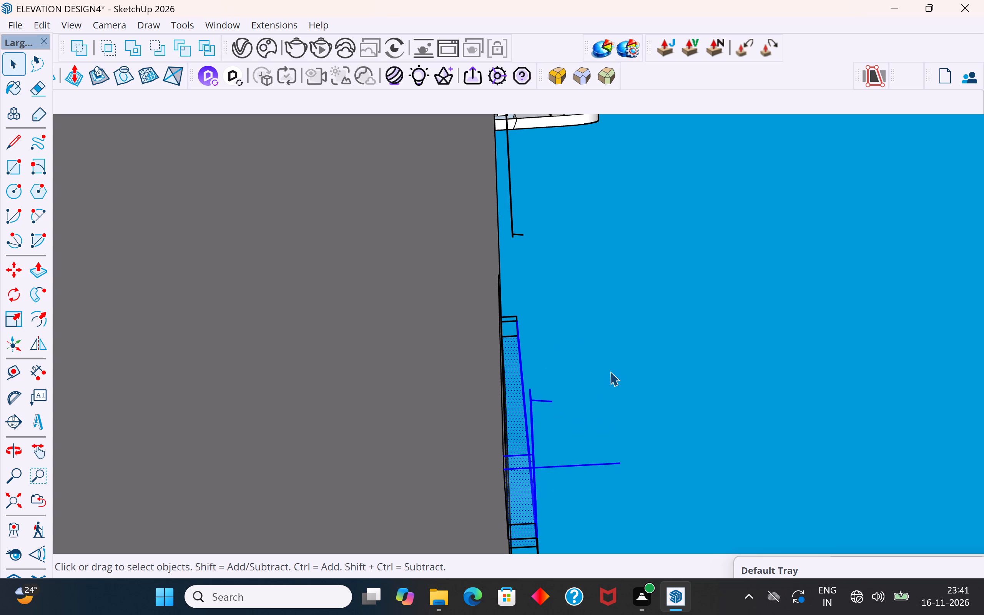
left_click_drag(586, 432, 529, 471)
key("Delete")
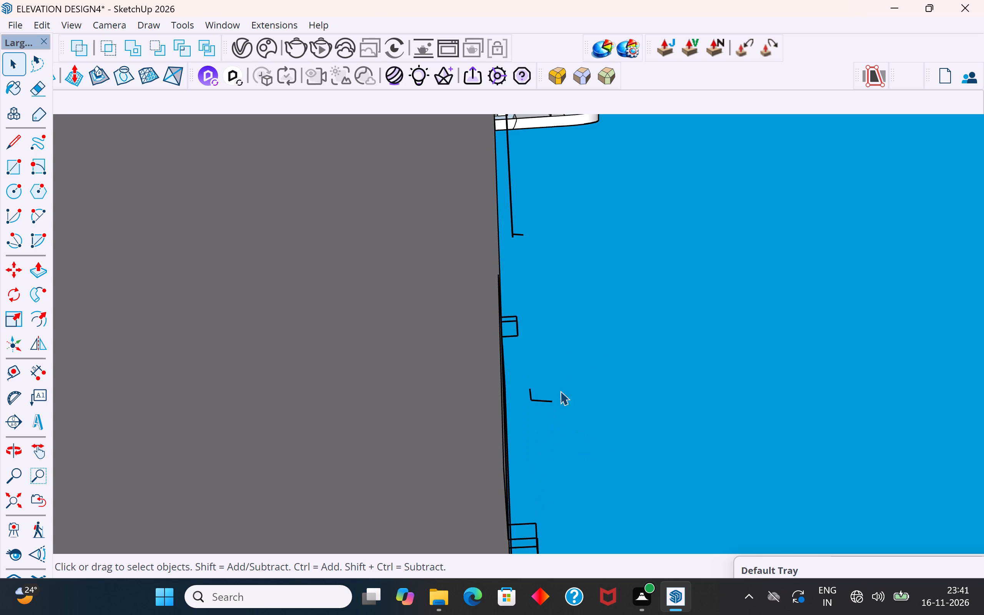
left_click_drag(618, 292, 516, 451)
key("Delete")
Delete the leftover half-round outline of the clamp on the wall, including its straight edges and arc.
scroll(535, 420, "down", 3)
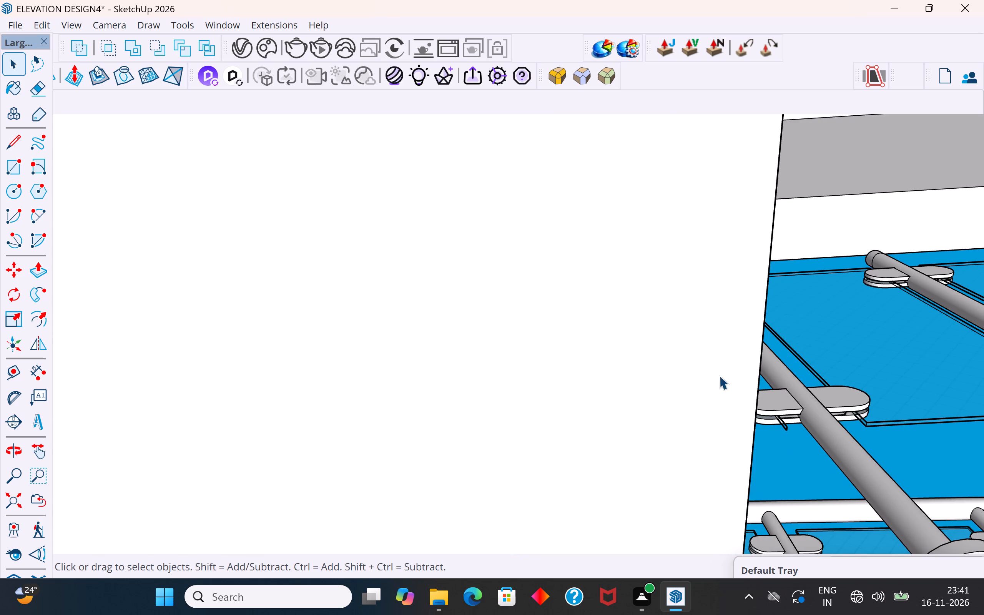
middle_click_drag(715, 376, 523, 437)
scroll(655, 385, "down", 20)
scroll(655, 385, "down", 8)
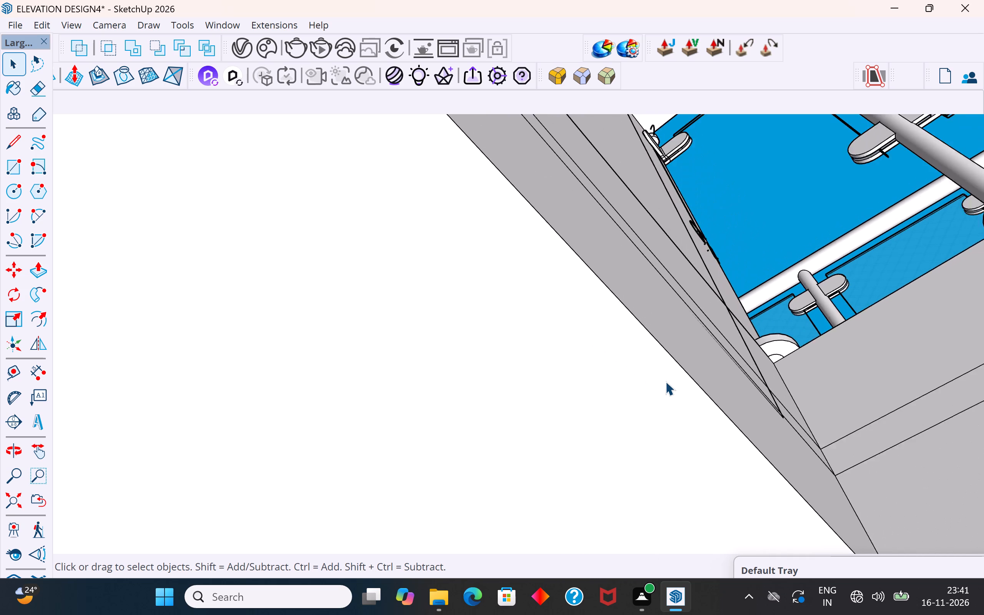
middle_click_drag(768, 308, 620, 598)
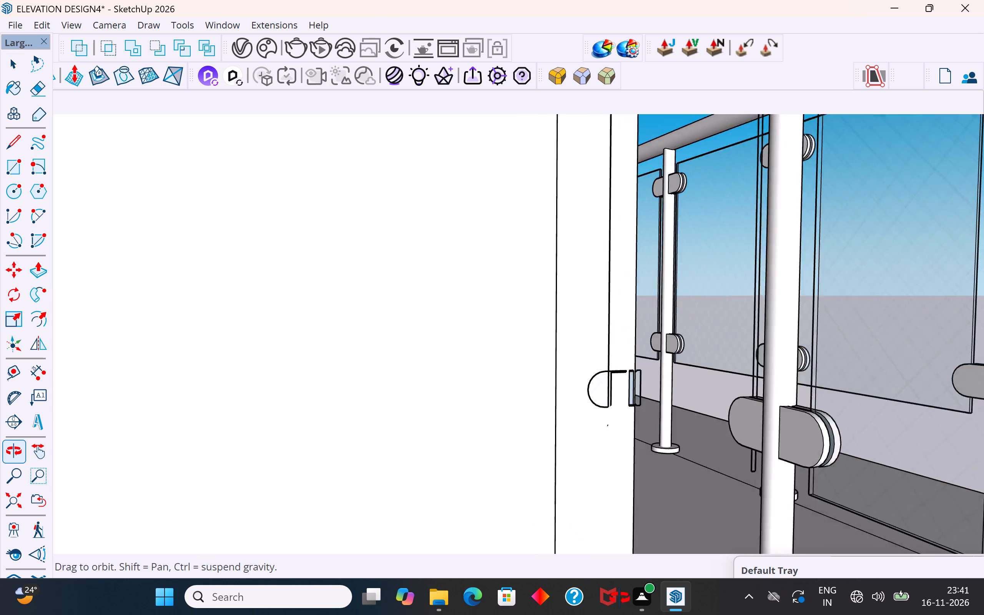
middle_click_drag(620, 598, 629, 614)
scroll(619, 303, "down", 4)
middle_click_drag(619, 406, 660, 520)
scroll(660, 519, "up", 12)
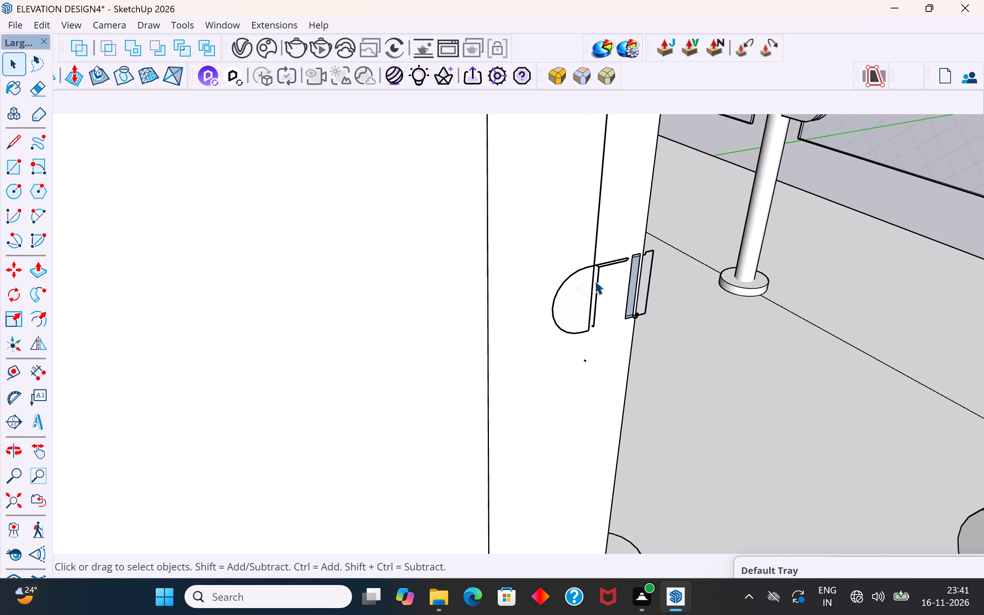
scroll(595, 281, "up", 2)
left_click(597, 281)
key("Delete")
left_click(591, 299)
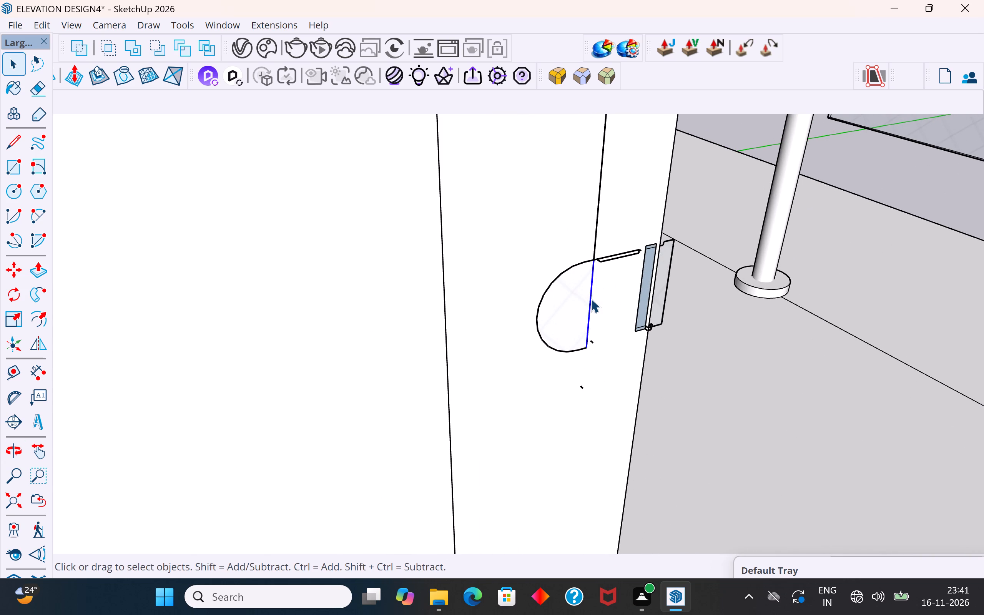
key("Delete")
left_click(587, 261)
key("Delete")
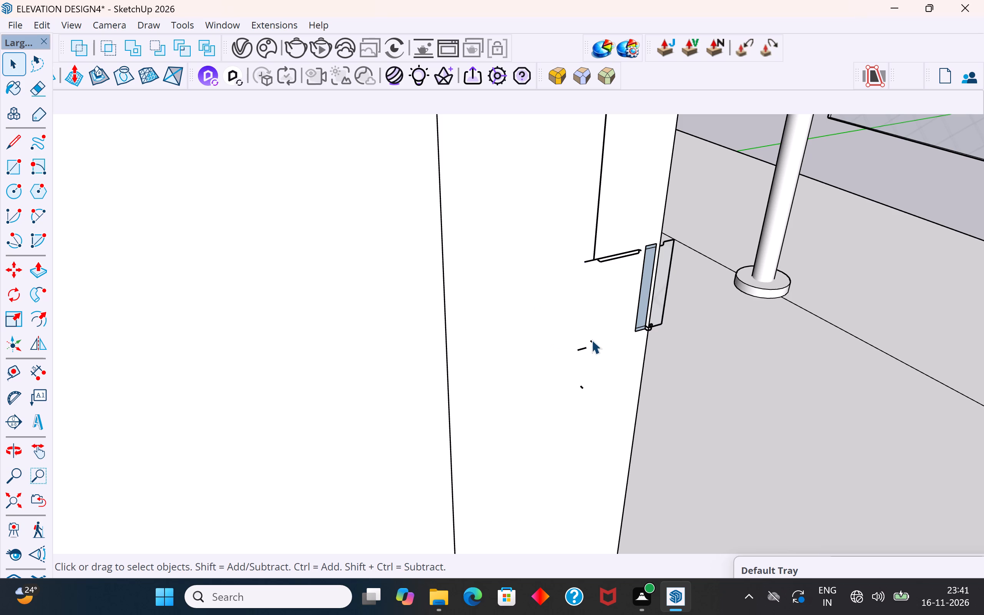
Erase the stray short segments, the thin horizontal strip and the long vertical line left on the wall face.
left_click(42, 82)
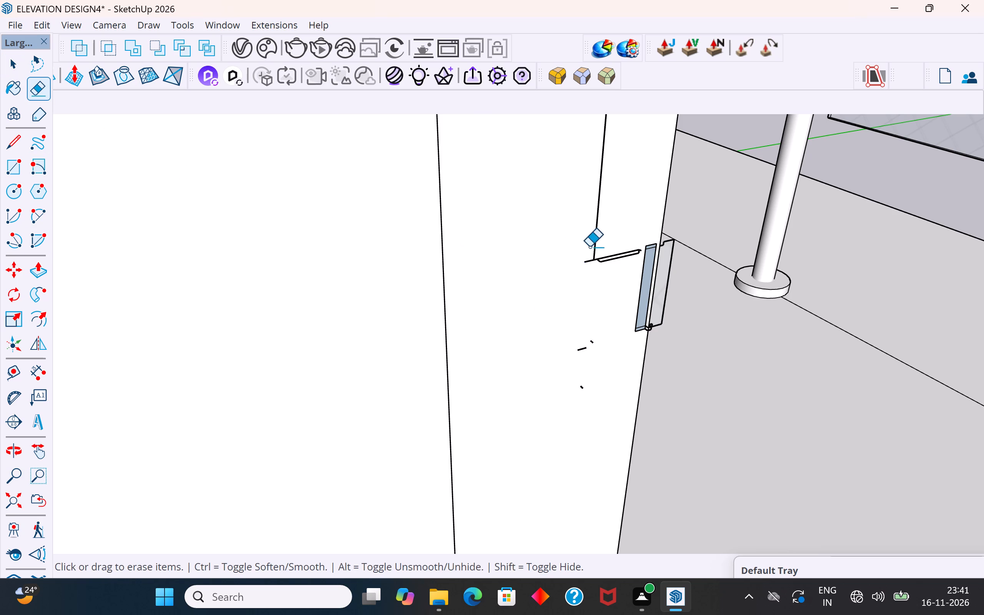
left_click(592, 340)
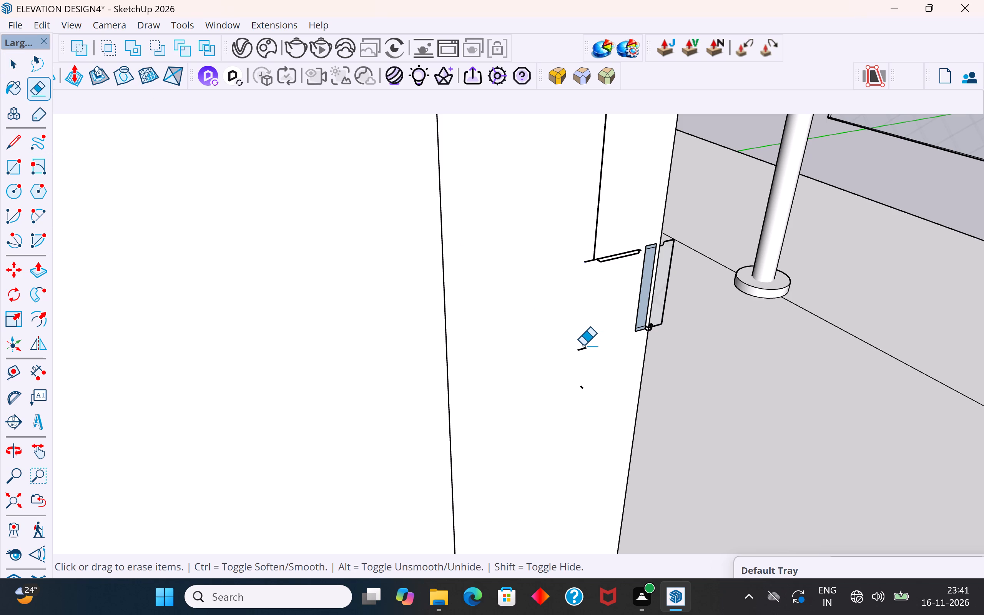
left_click(583, 346)
left_click(580, 389)
left_click_drag(582, 353, 578, 321)
left_click_drag(623, 243, 617, 290)
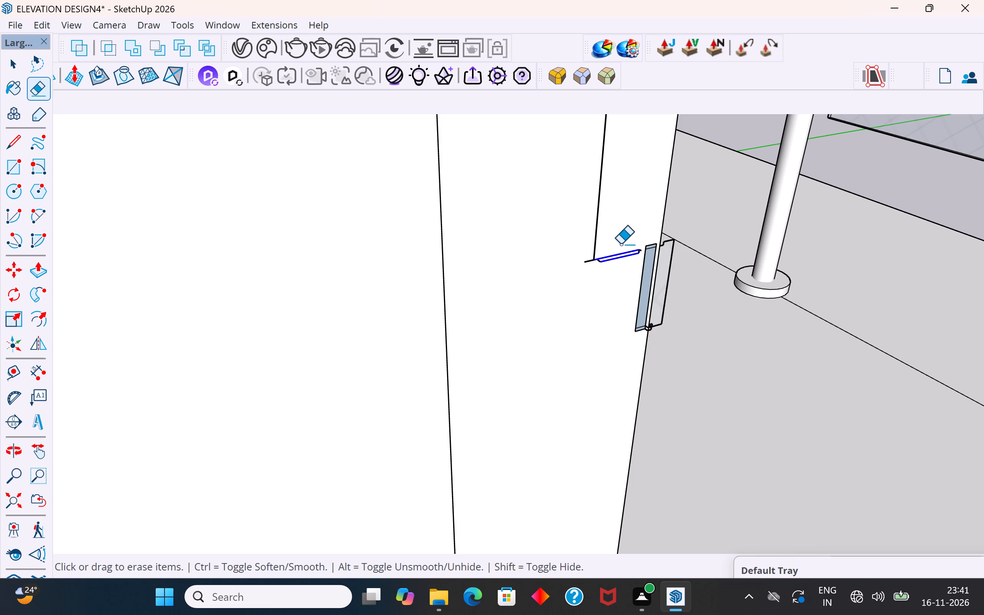
left_click_drag(621, 243, 620, 280)
left_click_drag(589, 227, 606, 288)
left_click_drag(593, 251, 586, 263)
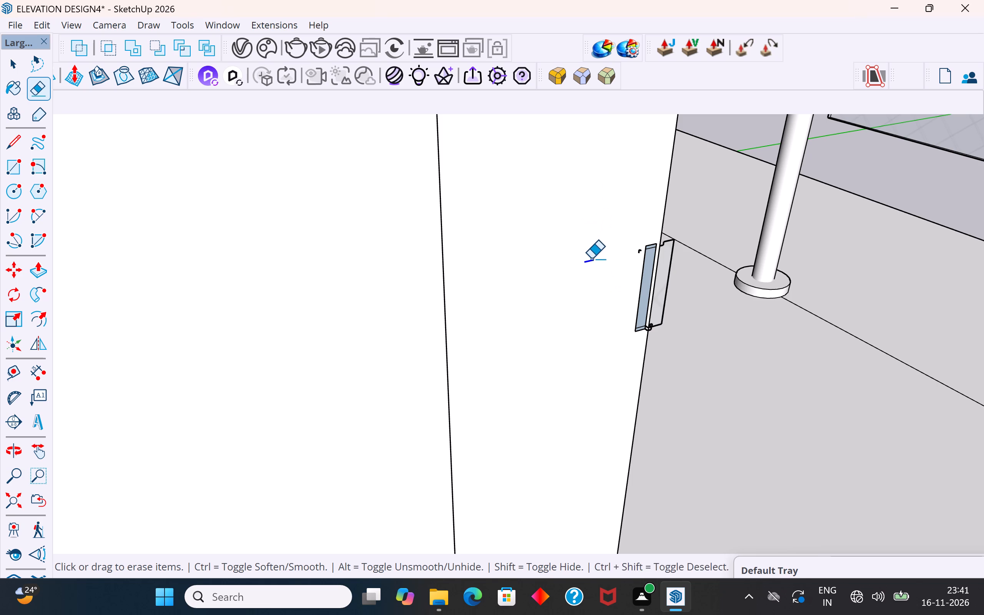
Erase the narrow shaded vertical strip at the wall edge, together with its end fragments and lower sliver.
left_click_drag(642, 246, 642, 279)
left_click_drag(649, 236, 648, 263)
left_click(638, 251)
scroll(649, 241, "up", 2)
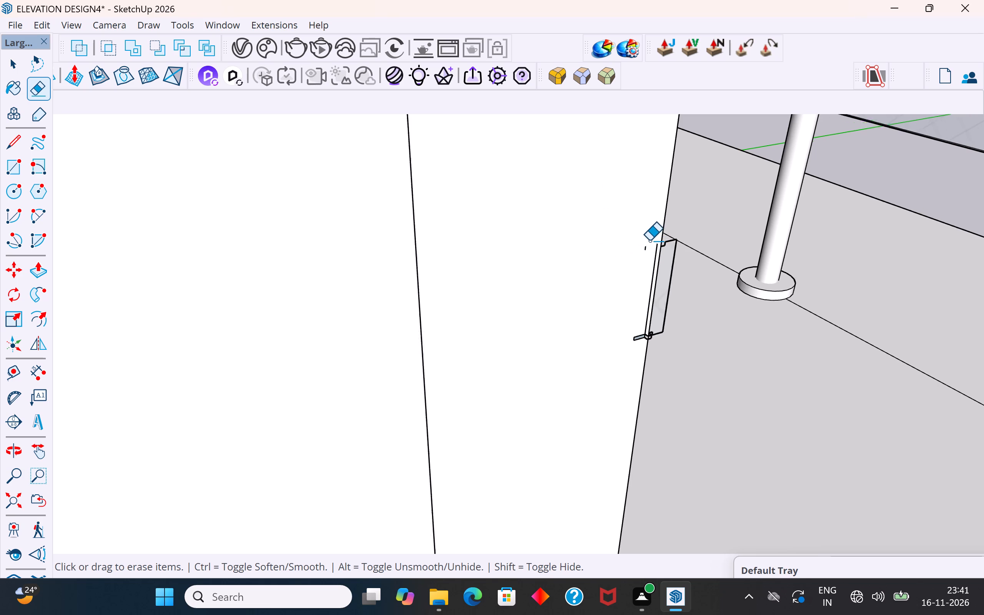
scroll(649, 241, "up", 6)
left_click(641, 254)
left_click_drag(634, 433, 630, 392)
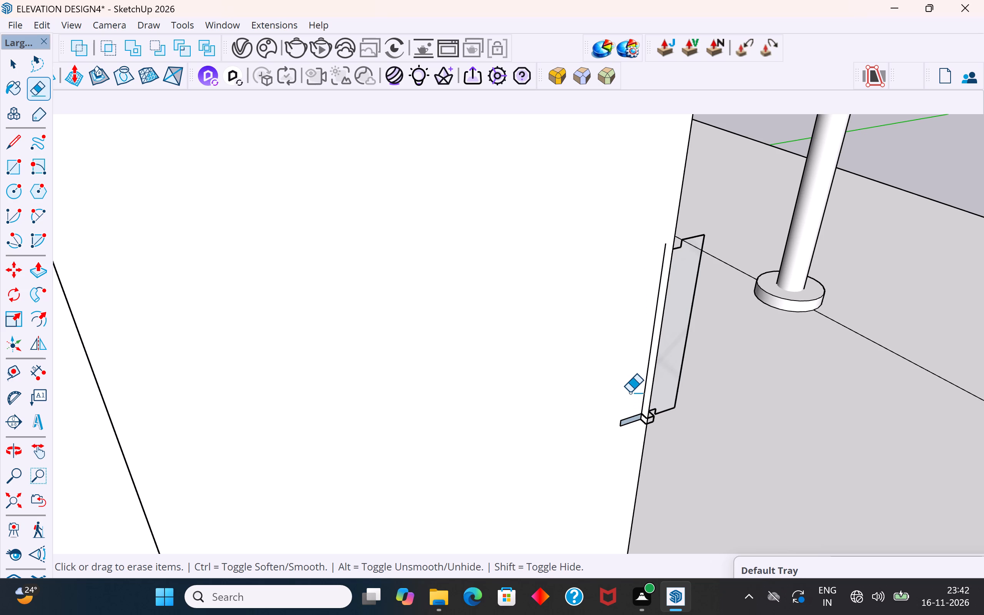
left_click_drag(630, 392, 628, 391)
left_click_drag(628, 427, 615, 420)
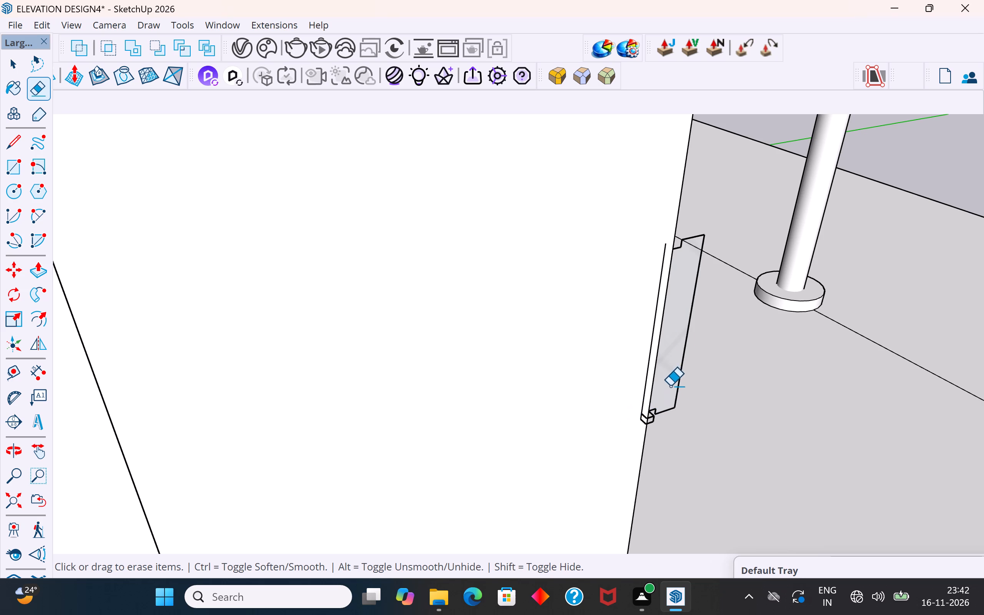
Erase the remaining top and side edges of the narrow rectangular outline beside the wall.
left_click(694, 237)
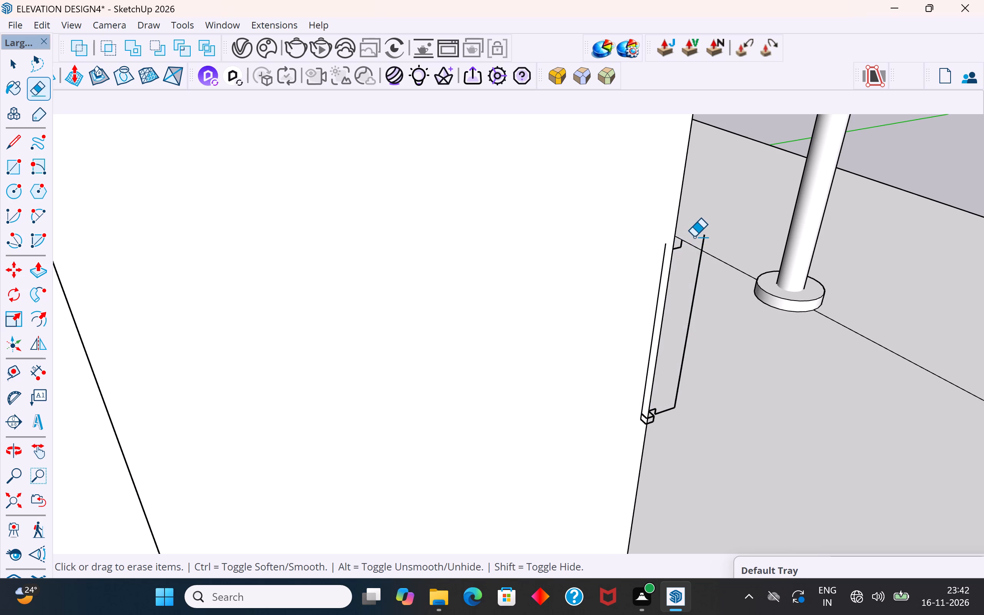
left_click(700, 248)
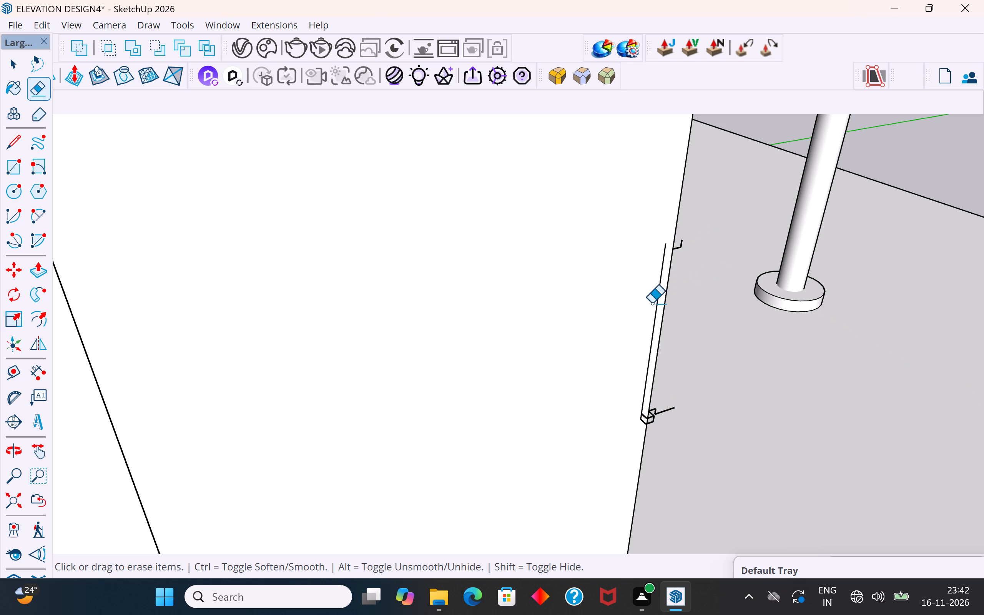
Erase the zigzag edges, the small block and the vertical line left at the lower end of the clamp remnant on the wall edge.
scroll(628, 317, "down", 16)
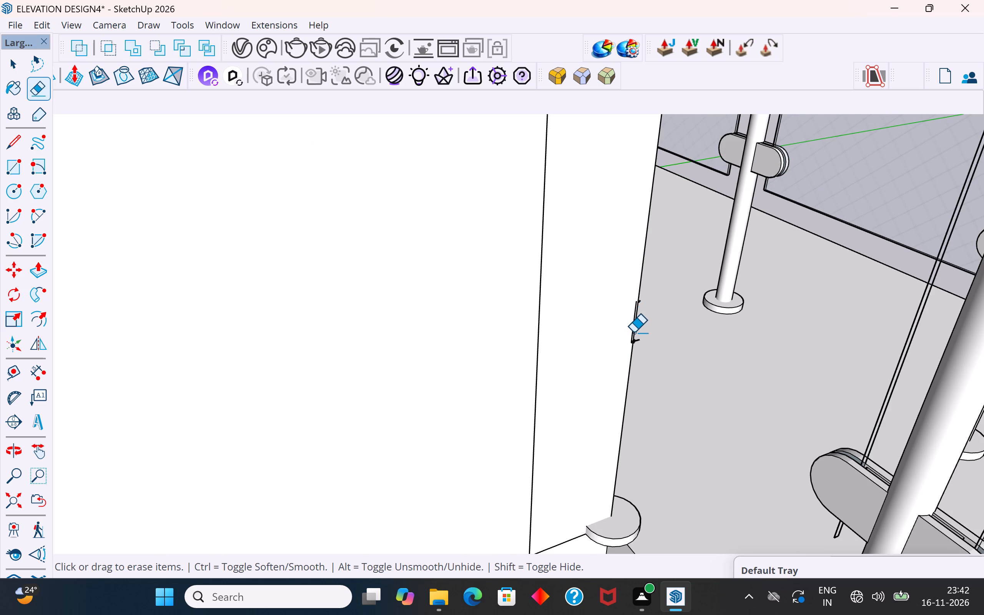
scroll(633, 331, "up", 3)
scroll(589, 305, "up", 7)
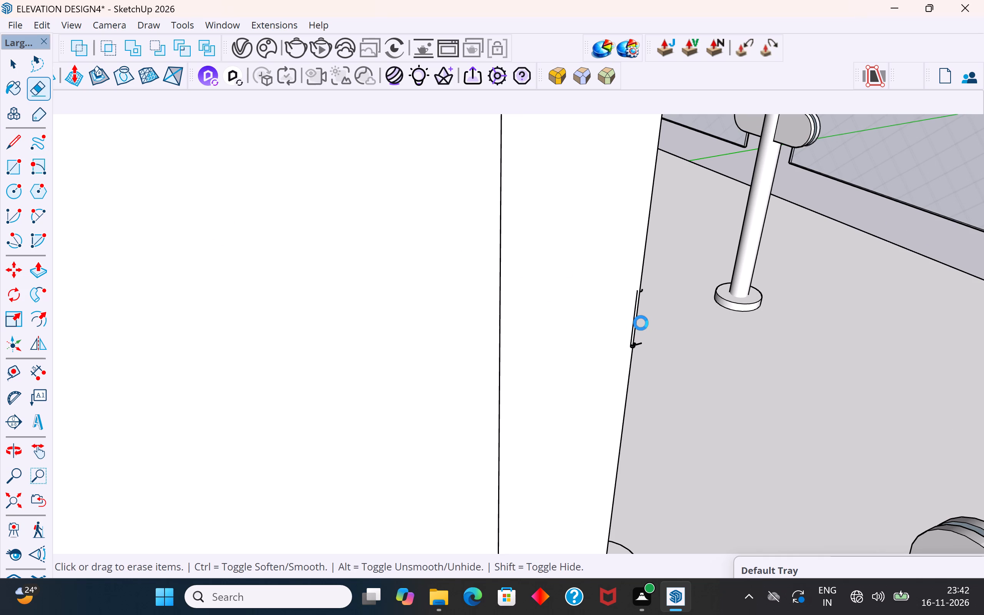
scroll(641, 323, "up", 2)
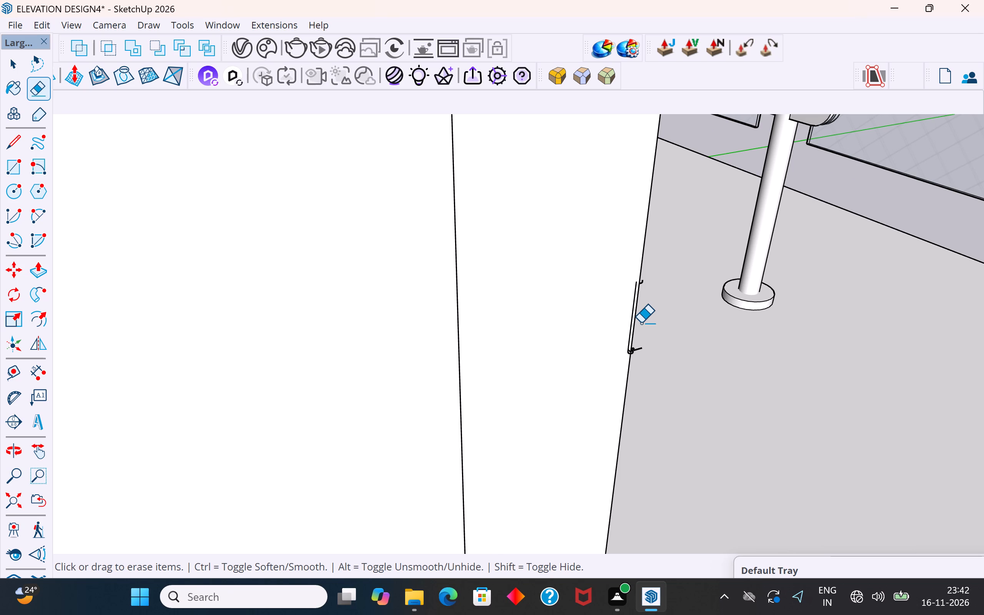
scroll(657, 349, "up", 5)
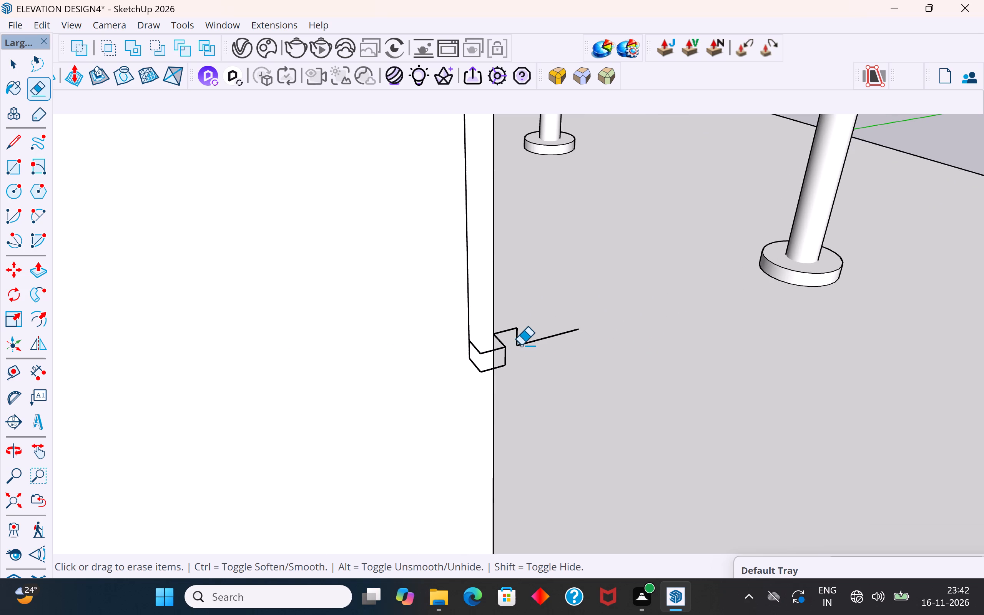
left_click(530, 343)
left_click(515, 333)
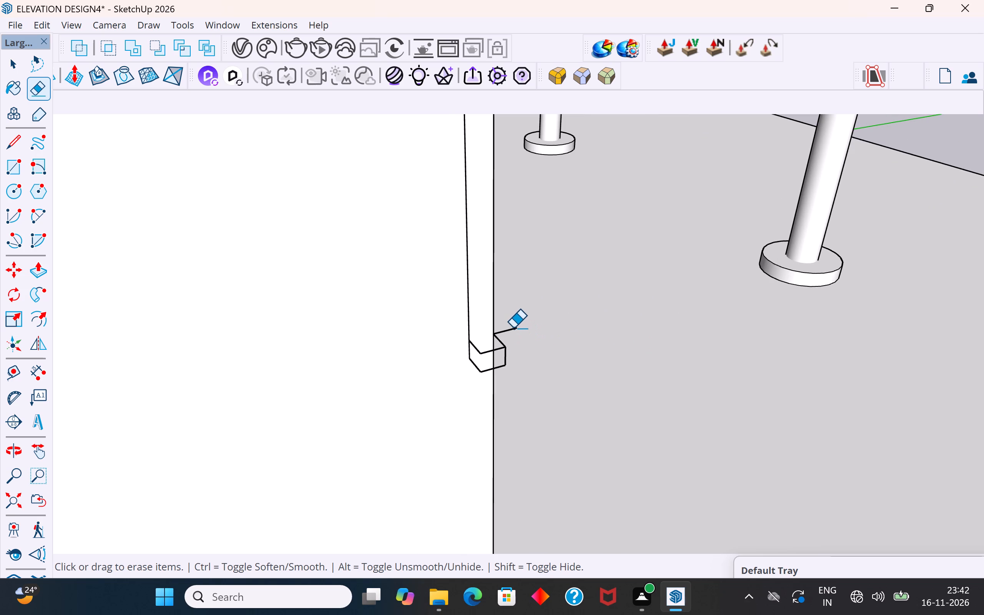
left_click(513, 328)
left_click(504, 344)
left_click(504, 347)
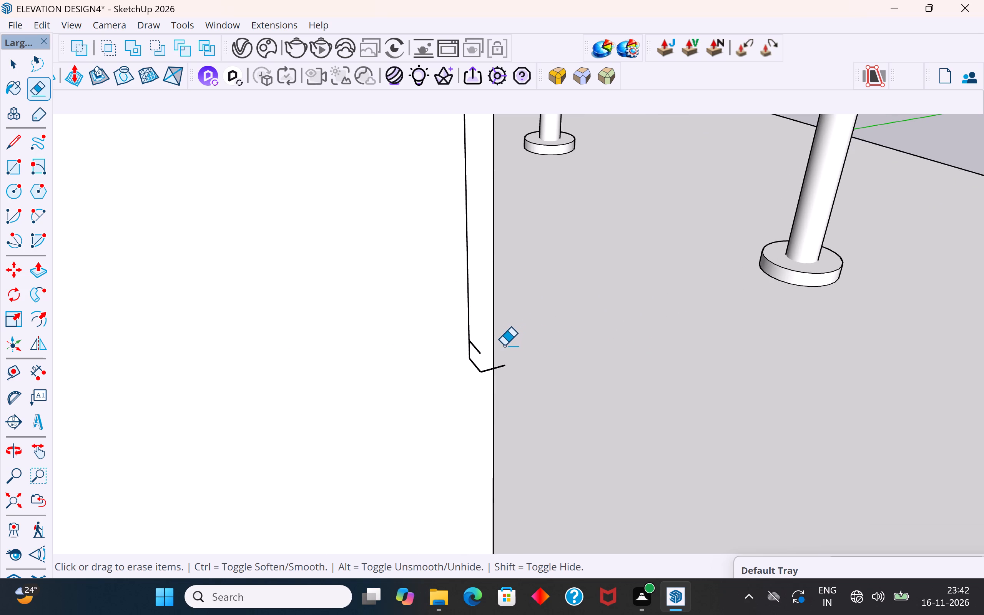
left_click(498, 364)
left_click(476, 366)
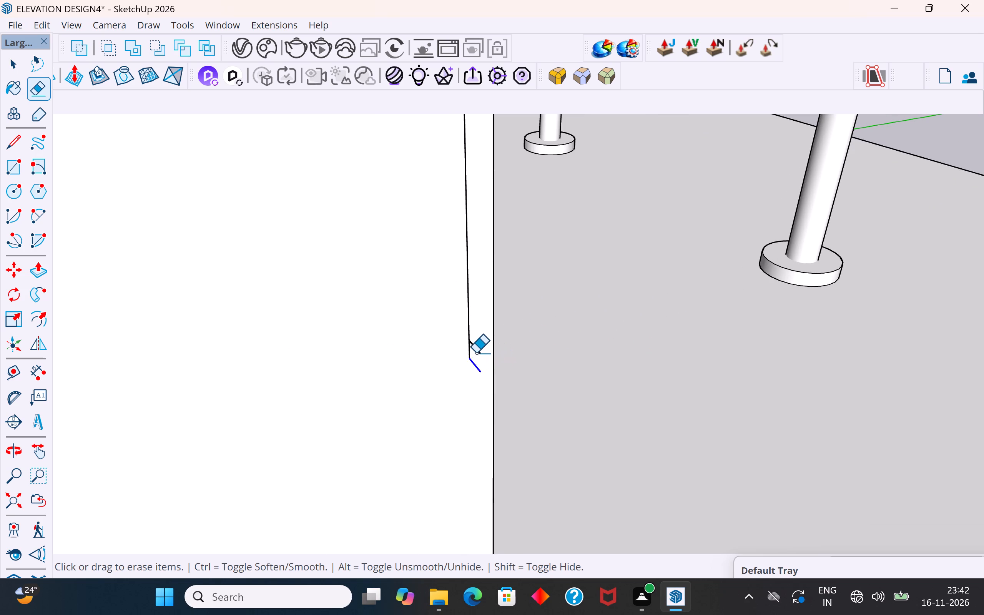
left_click(476, 347)
left_click(470, 339)
Erase the small hook-shaped fragment protruding from the wall edge where the clamp's upper end was.
scroll(474, 335, "down", 17)
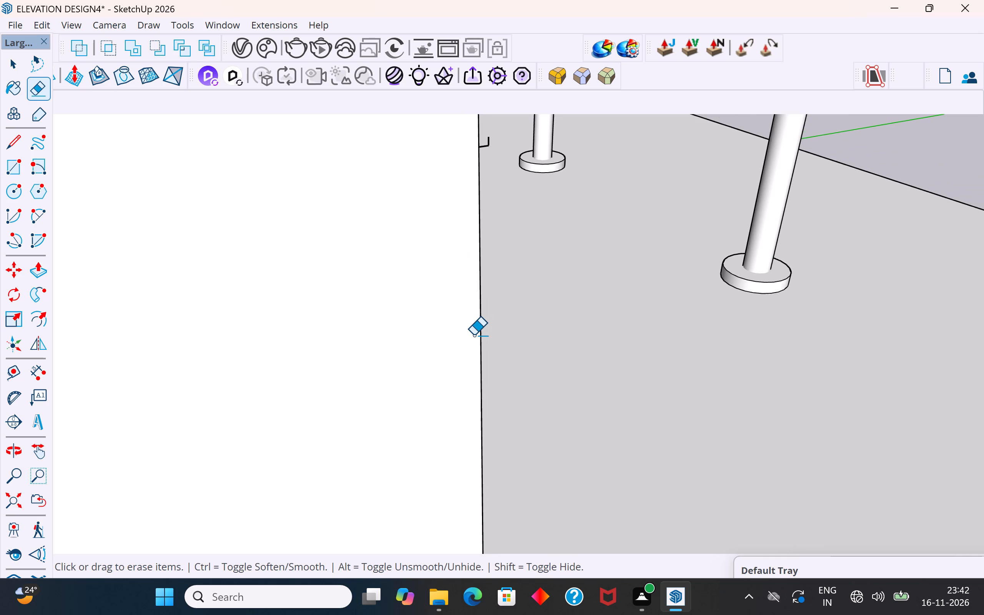
scroll(474, 335, "down", 4)
scroll(472, 239, "up", 5)
left_click(484, 230)
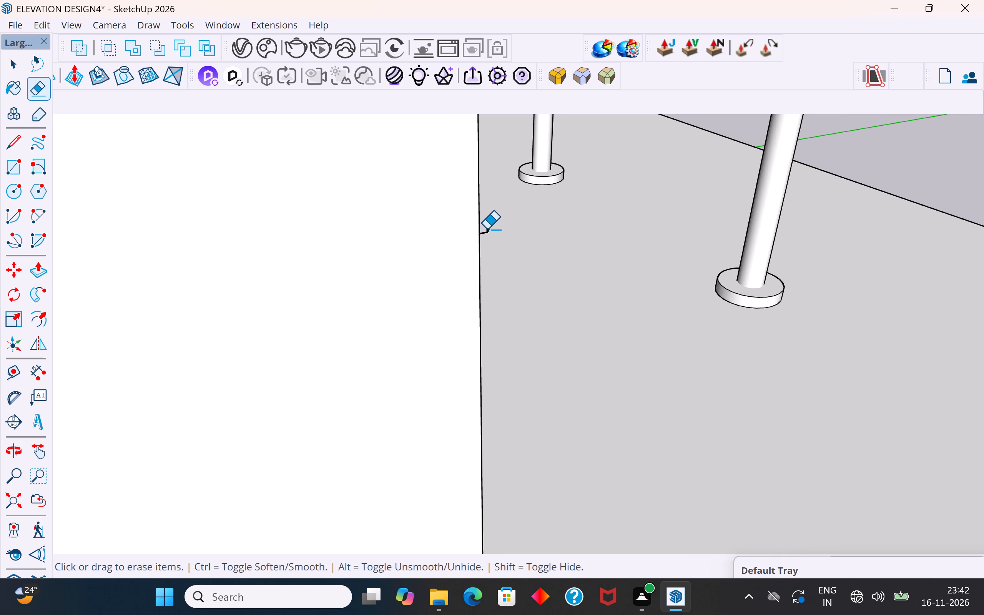
left_click(487, 229)
left_click(485, 232)
Delete the partial round post base at the wall corner, including its top face, rims, curved side and inner arc.
scroll(485, 232, "down", 20)
scroll(485, 232, "down", 1)
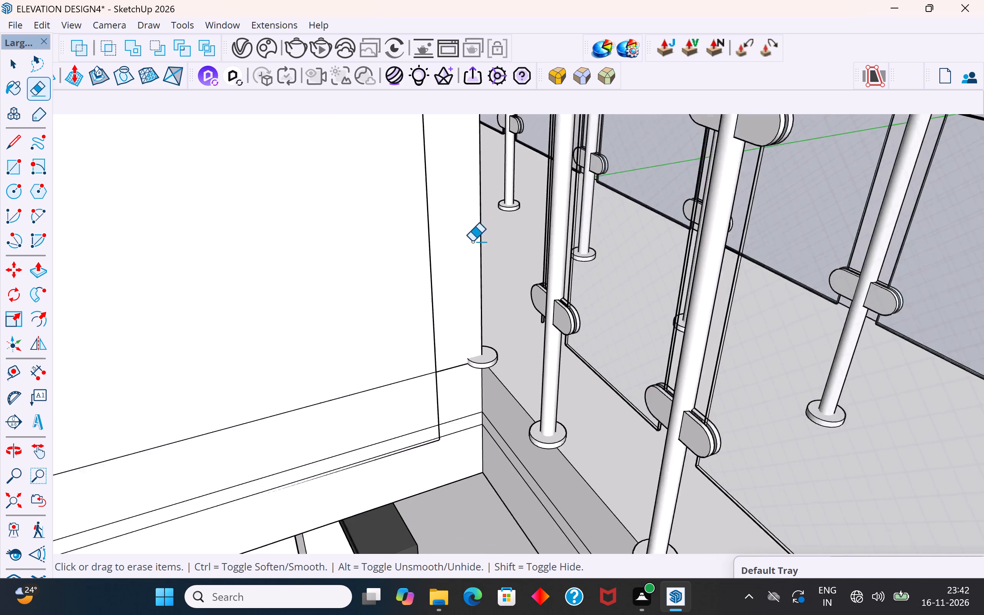
middle_click_drag(471, 286, 547, 307)
left_click(16, 60)
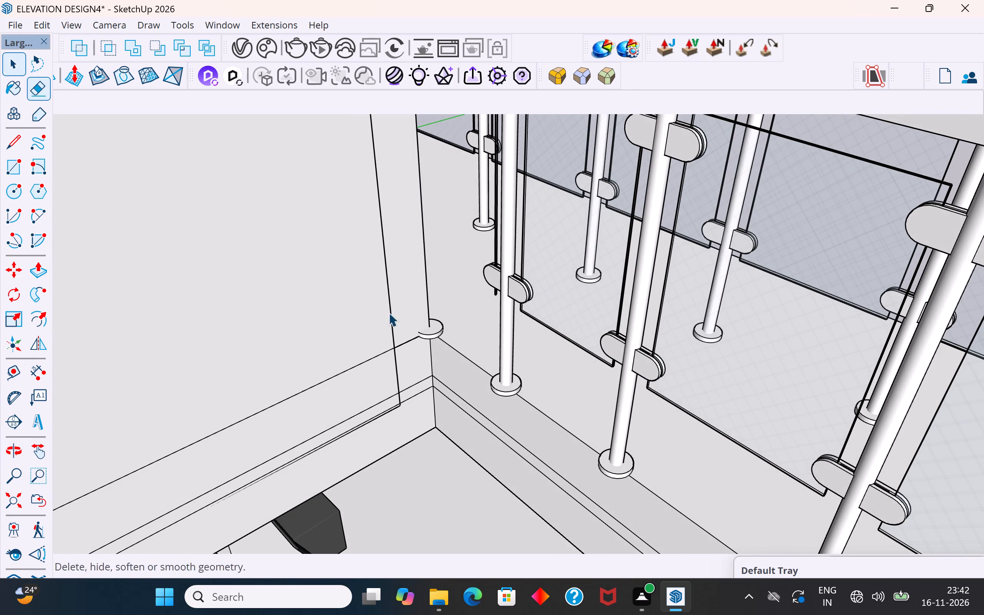
scroll(405, 317, "up", 9)
left_click(454, 338)
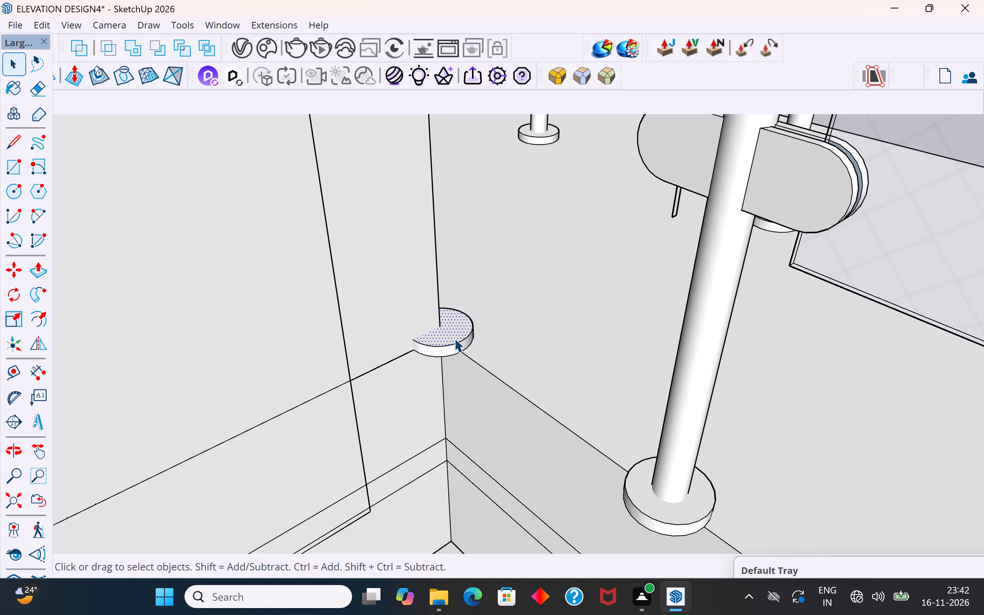
key("Delete")
left_click(462, 334)
key("Delete")
left_click(470, 334)
key("Delete")
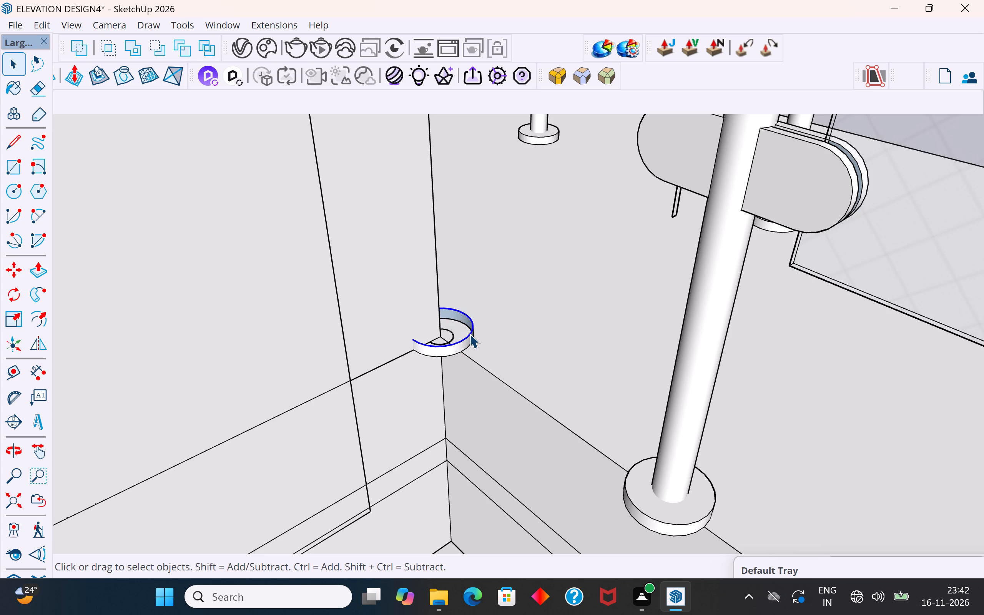
left_click(472, 339)
key("Delete")
left_click(445, 342)
key("Delete")
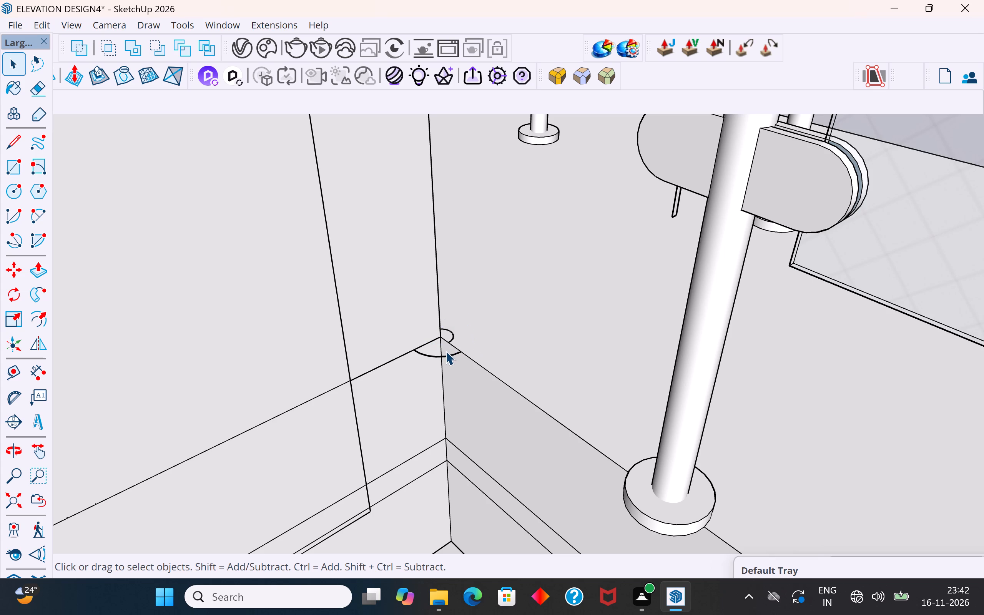
left_click(449, 354)
key("Delete")
left_click(453, 337)
key("Delete")
Delete the glass face between the two railing posts nearest the wall corner.
scroll(453, 337, "down", 10)
middle_click_drag(565, 273, 565, 234)
left_click(567, 295)
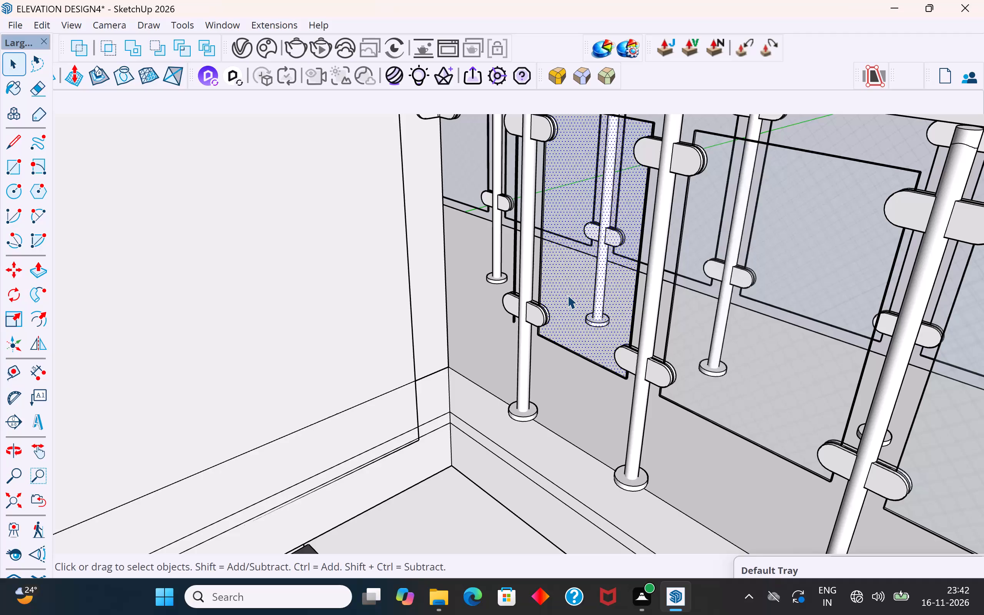
key("Delete")
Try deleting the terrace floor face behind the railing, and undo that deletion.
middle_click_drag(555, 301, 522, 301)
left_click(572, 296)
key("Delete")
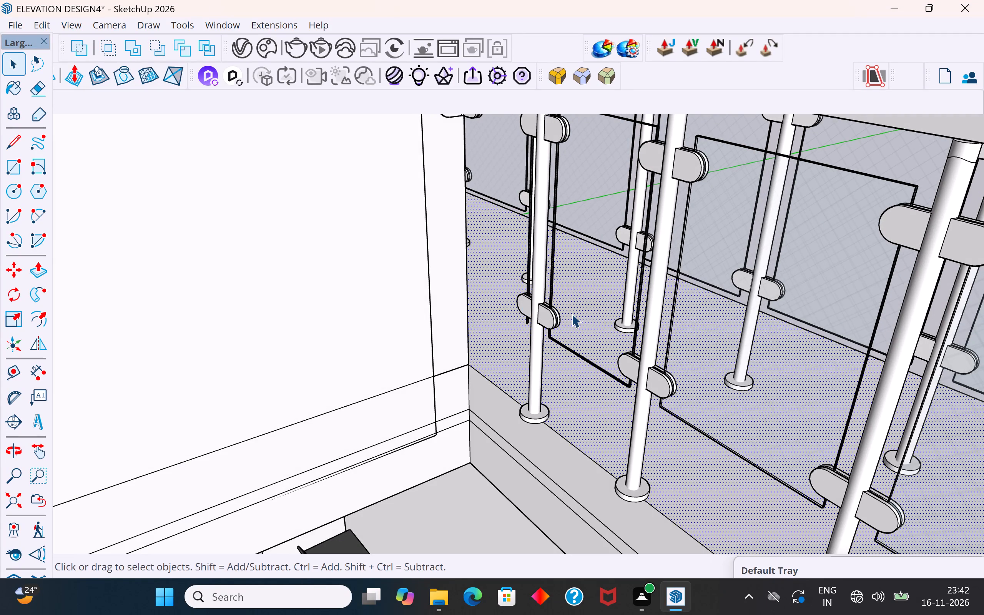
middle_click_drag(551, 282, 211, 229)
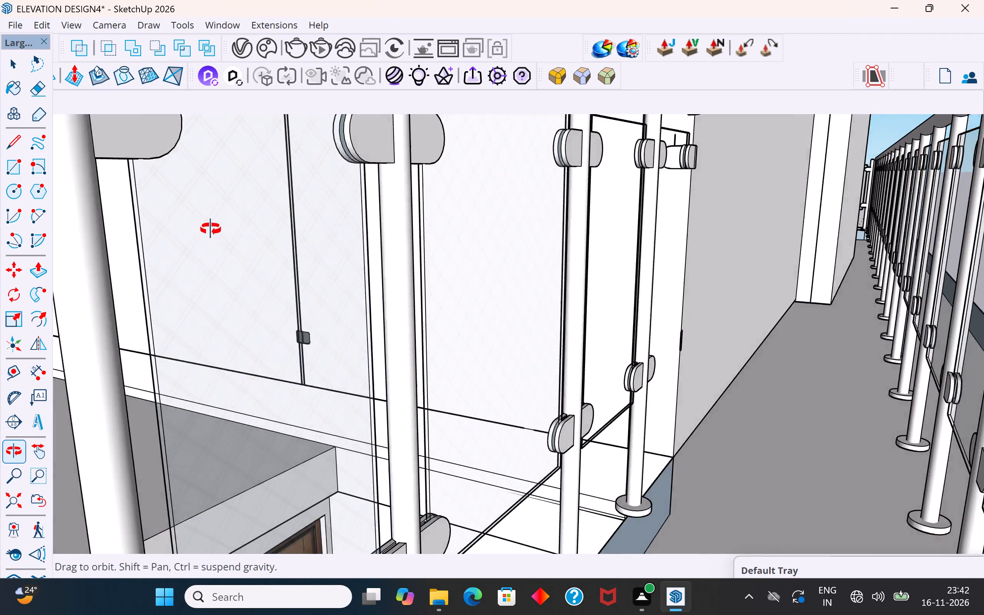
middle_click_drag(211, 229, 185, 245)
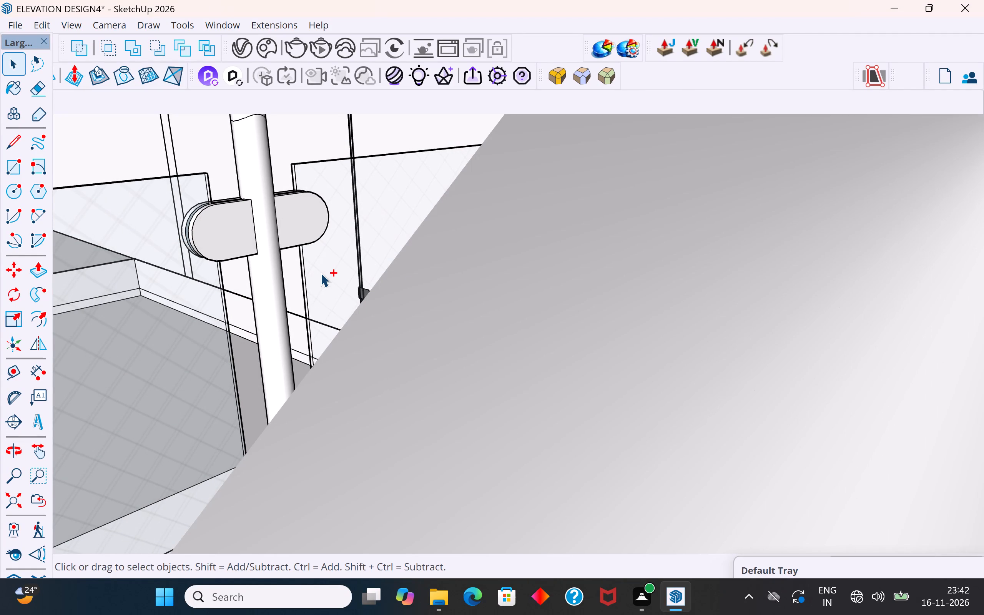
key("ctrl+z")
Delete the first two posts at the free end of the inner terrace railing, together with the round handrail end.
middle_click_drag(344, 302, 518, 309)
middle_click_drag(436, 331, 389, 339)
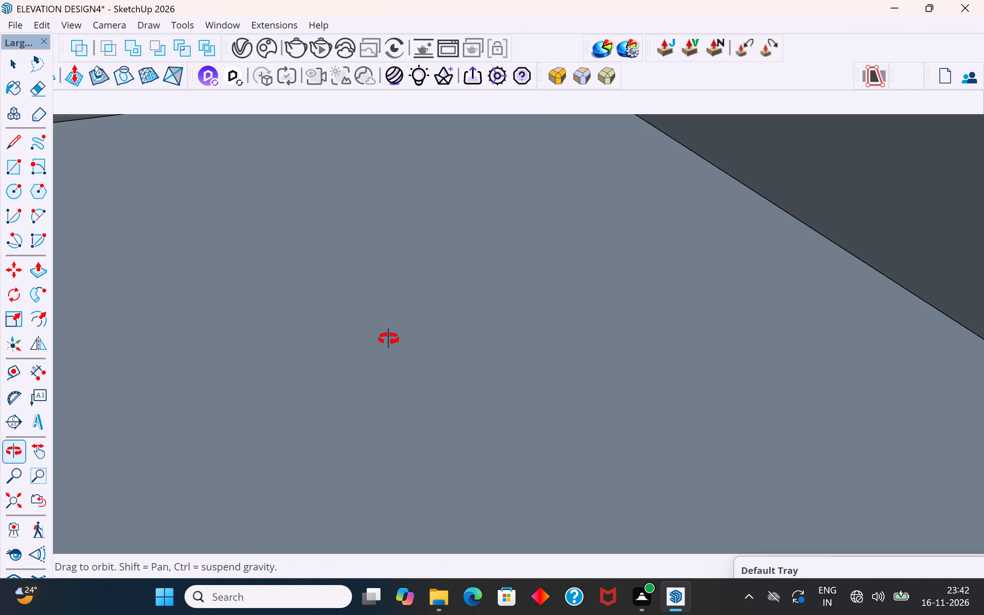
middle_click_drag(389, 339, 366, 344)
scroll(575, 280, "down", 20)
scroll(575, 280, "down", 20)
scroll(575, 280, "down", 4)
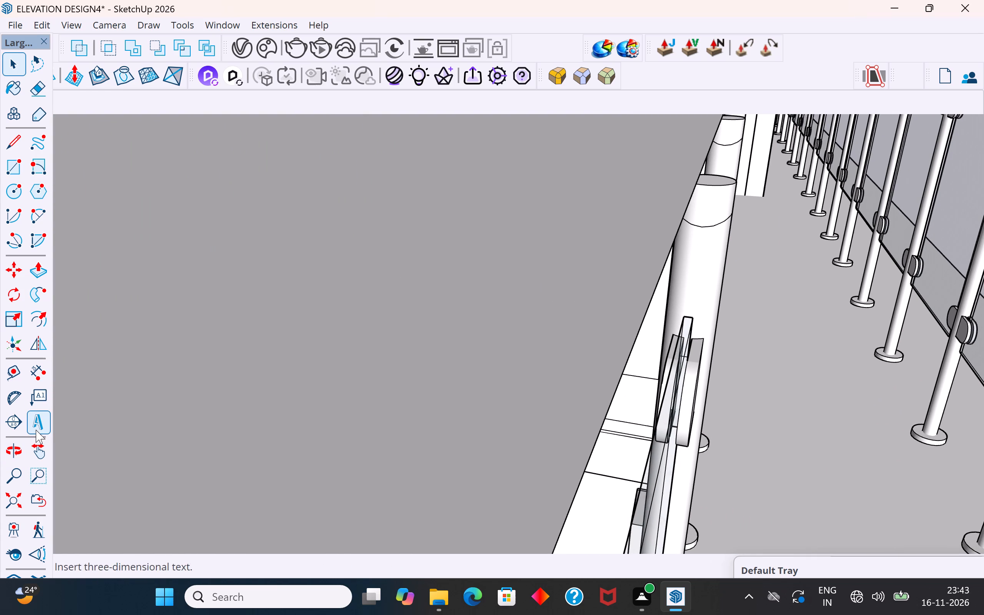
left_click(15, 504)
scroll(331, 225, "up", 4)
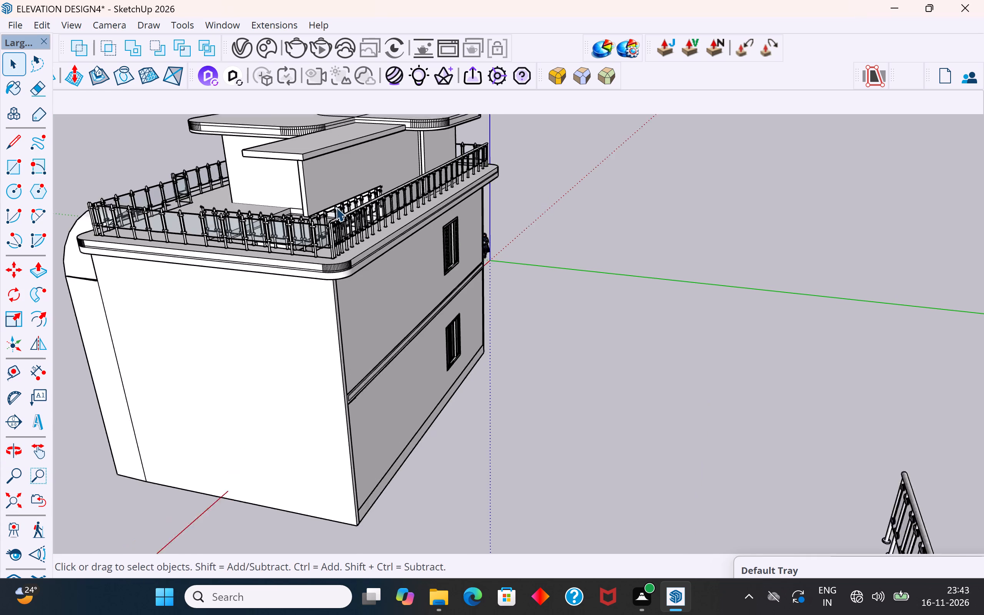
middle_click_drag(337, 211, 581, 254)
scroll(446, 287, "up", 4)
middle_click_drag(465, 292, 701, 251)
scroll(549, 307, "up", 1)
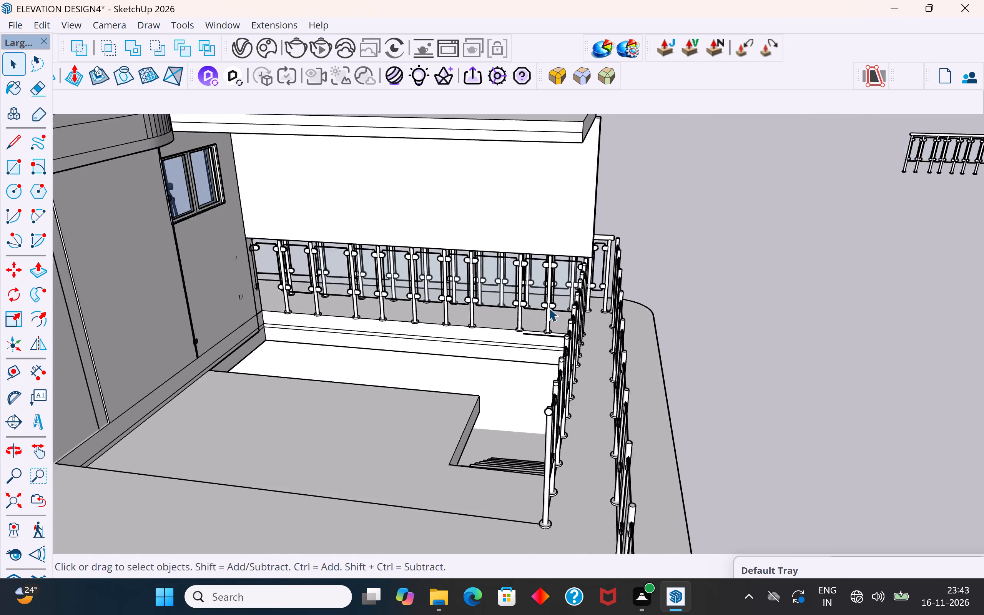
scroll(549, 307, "up", 2)
middle_click_drag(585, 334, 584, 223)
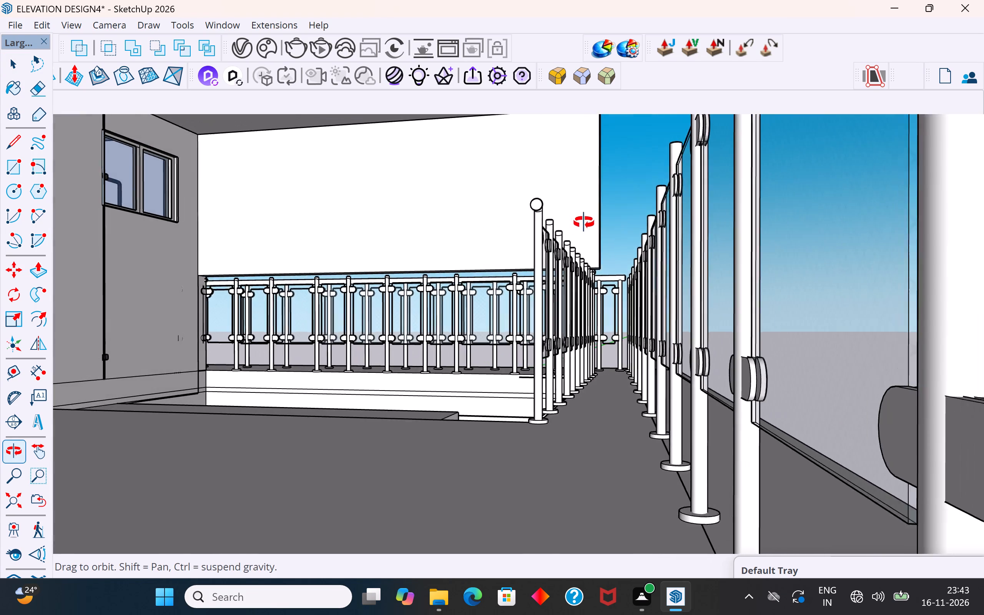
middle_click_drag(584, 223, 589, 225)
middle_click_drag(586, 249, 578, 225)
left_click_drag(588, 221, 528, 299)
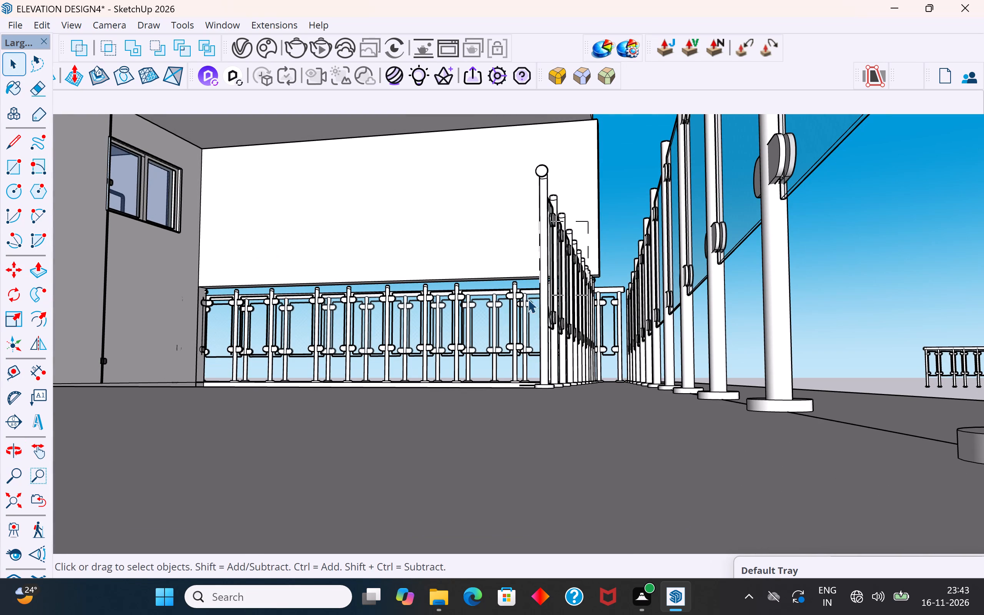
left_click_drag(528, 299, 522, 258)
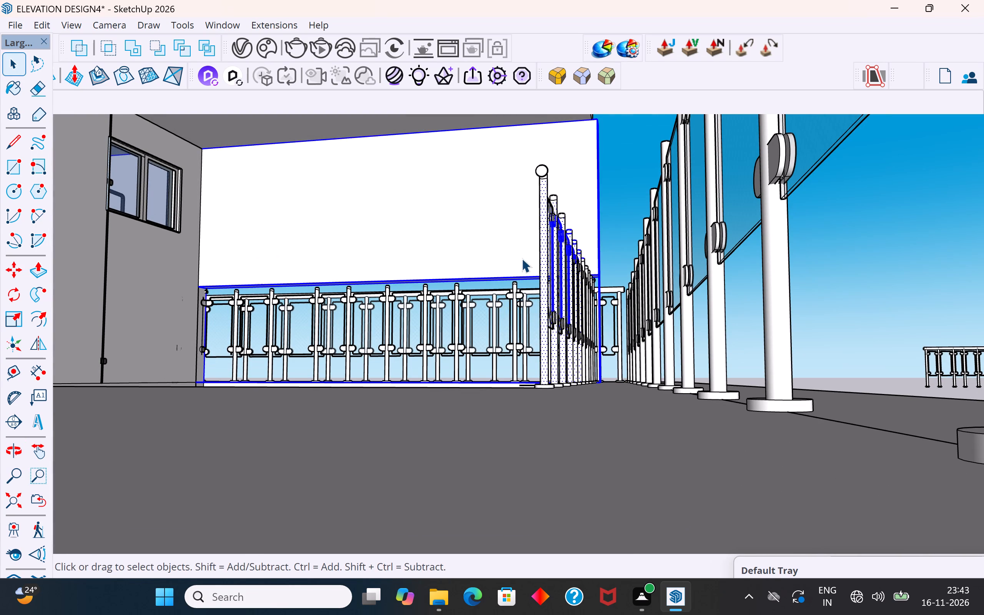
left_click(632, 206)
scroll(567, 258, "up", 1)
middle_click_drag(564, 260, 640, 271)
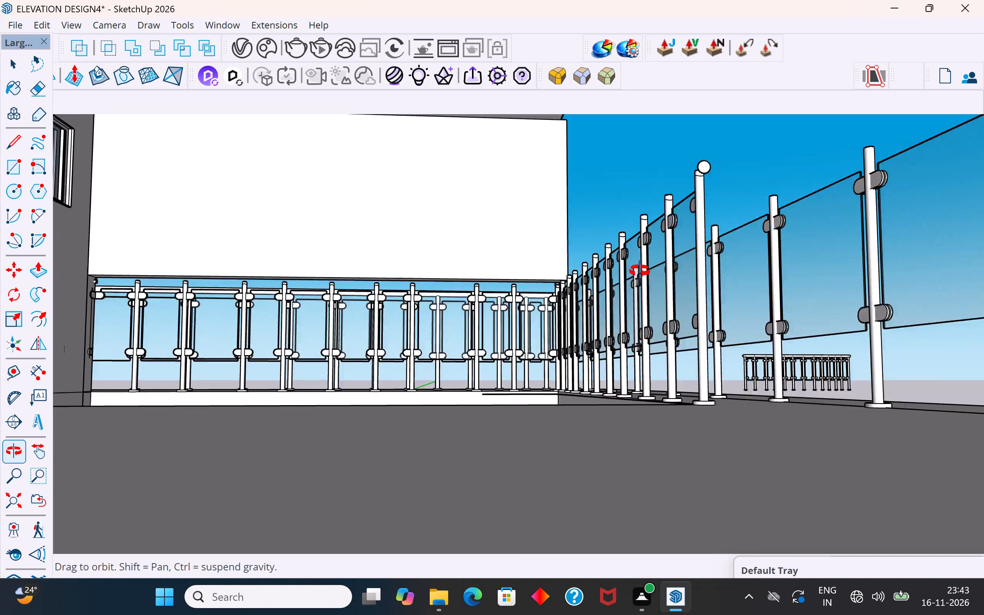
middle_click_drag(640, 271, 676, 254)
left_click_drag(774, 156, 706, 203)
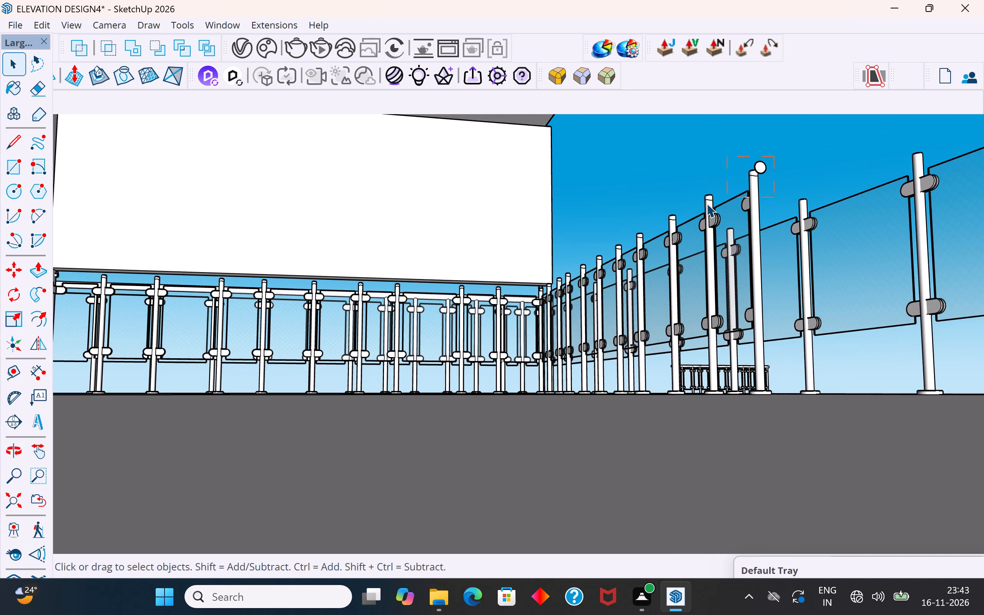
left_click_drag(706, 203, 698, 206)
key("Delete")
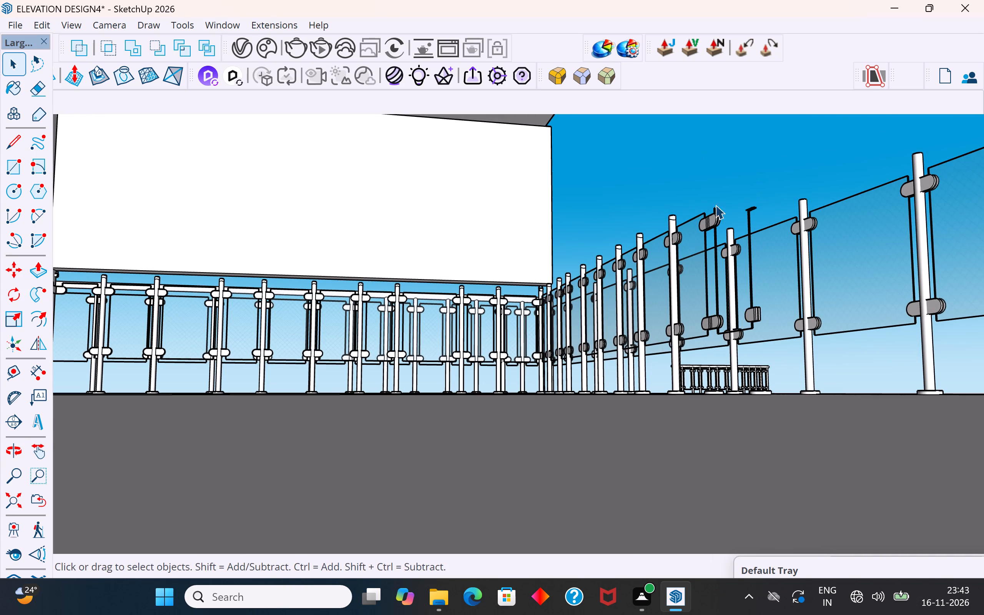
Delete the next three posts along the inner railing, together with the upper clamps and glass pieces caught with them.
middle_click_drag(724, 188, 726, 212)
scroll(714, 256, "up", 3)
middle_click_drag(711, 254, 706, 229)
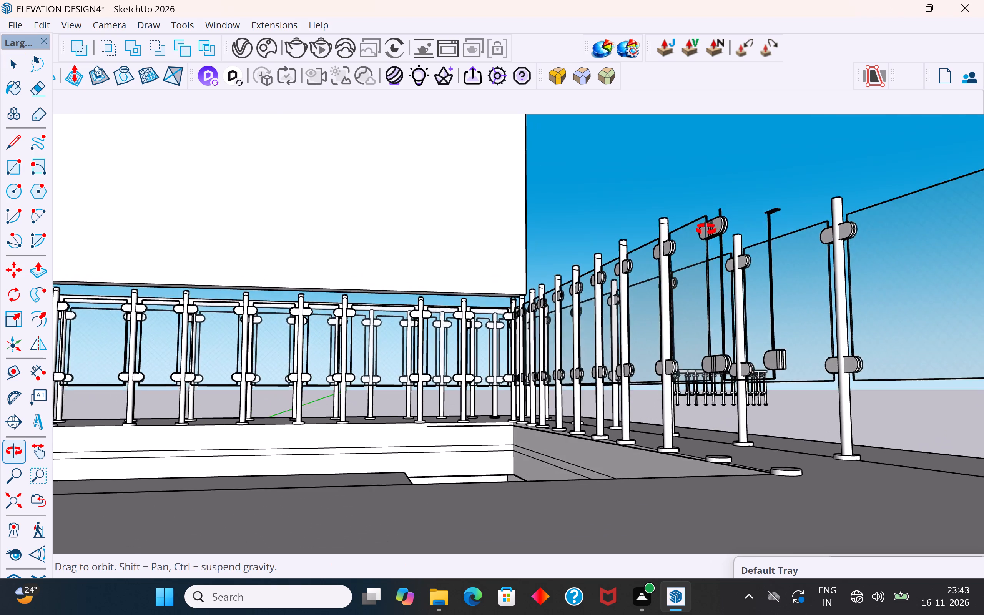
middle_click_drag(706, 229, 693, 219)
left_click_drag(736, 159, 642, 225)
key("Delete")
left_click_drag(676, 198, 592, 261)
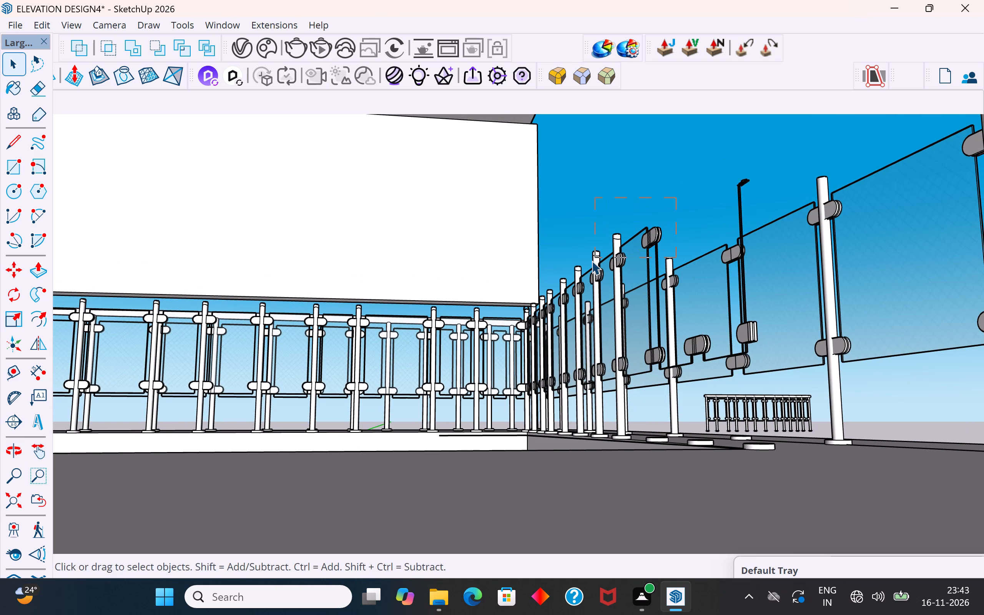
left_click_drag(592, 261, 595, 256)
key("Delete")
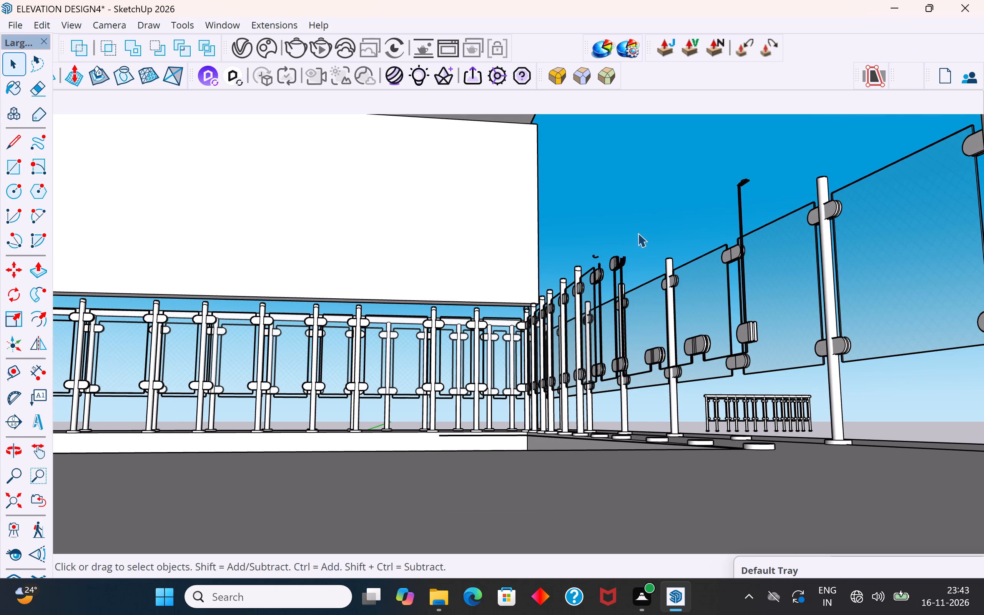
Delete the next posts along the inner railing toward the wall corner, together with the outer railing posts and glass edges caught with them.
left_click_drag(636, 233, 559, 284)
key("Delete")
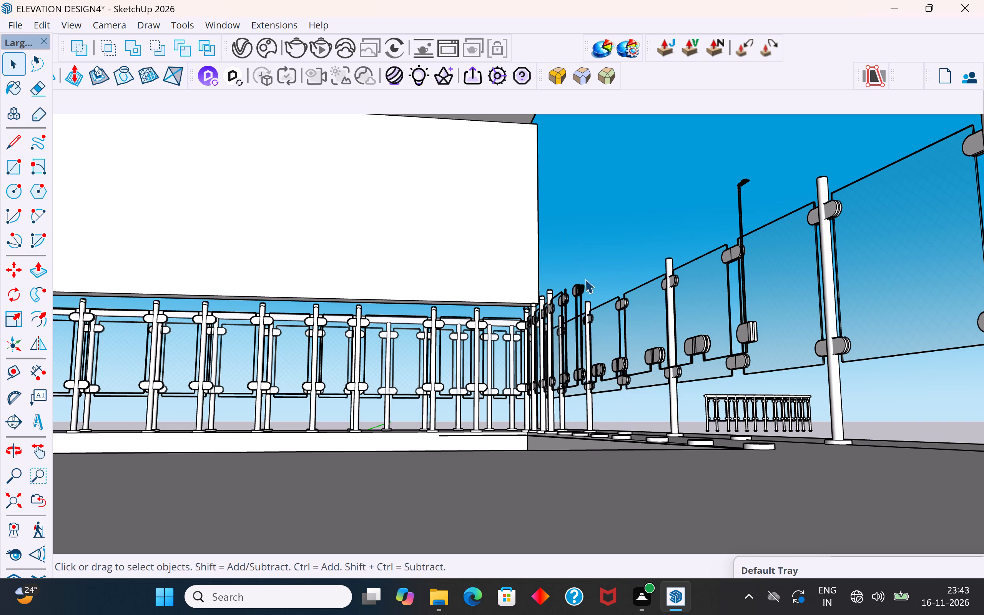
left_click_drag(597, 268, 547, 303)
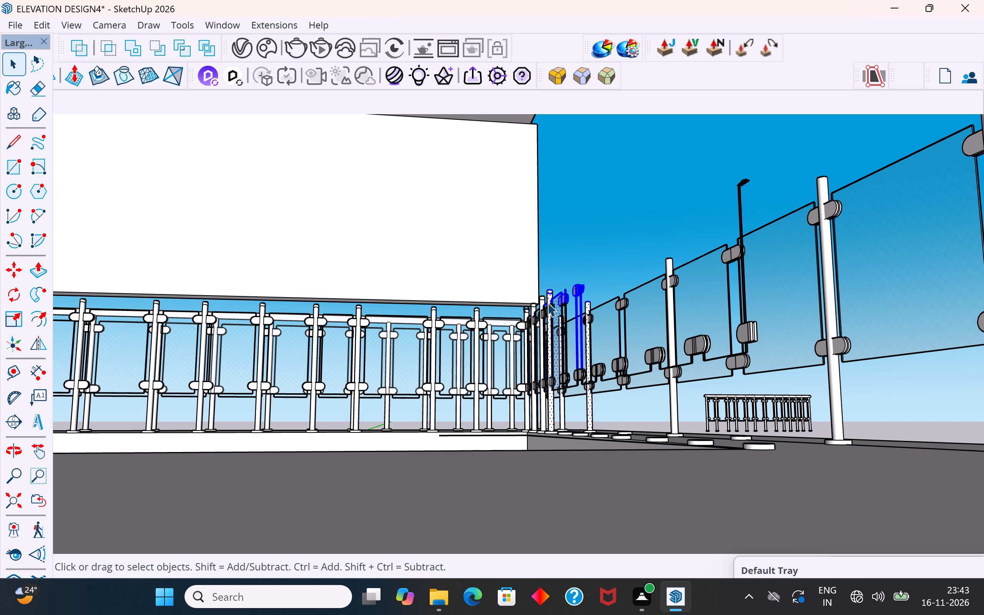
key("Delete")
Hide the large grey slab group at the foot of the walls beneath the terrace opening.
middle_click_drag(575, 312, 648, 479)
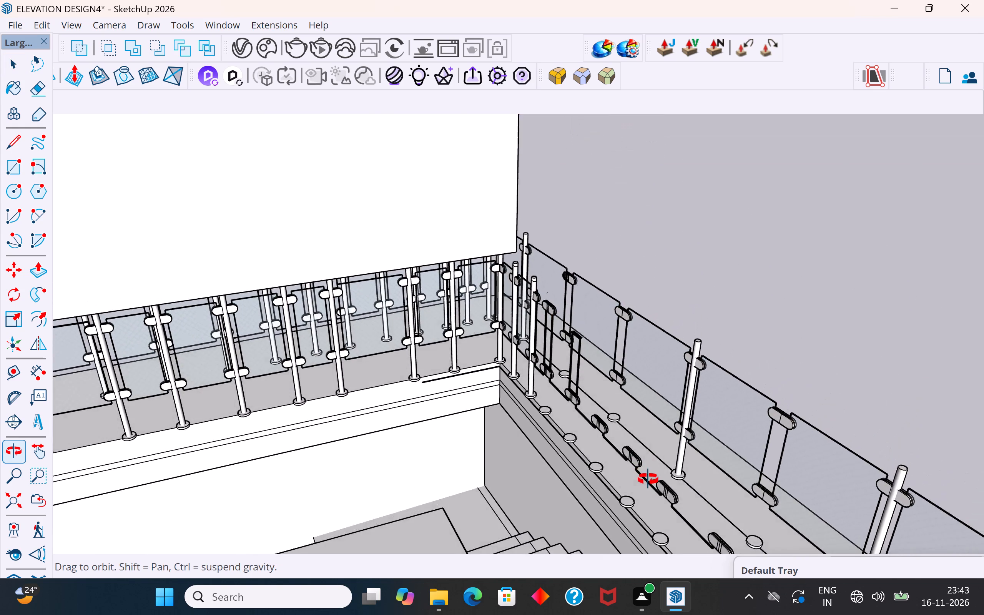
middle_click_drag(648, 479, 612, 298)
scroll(620, 325, "up", 1)
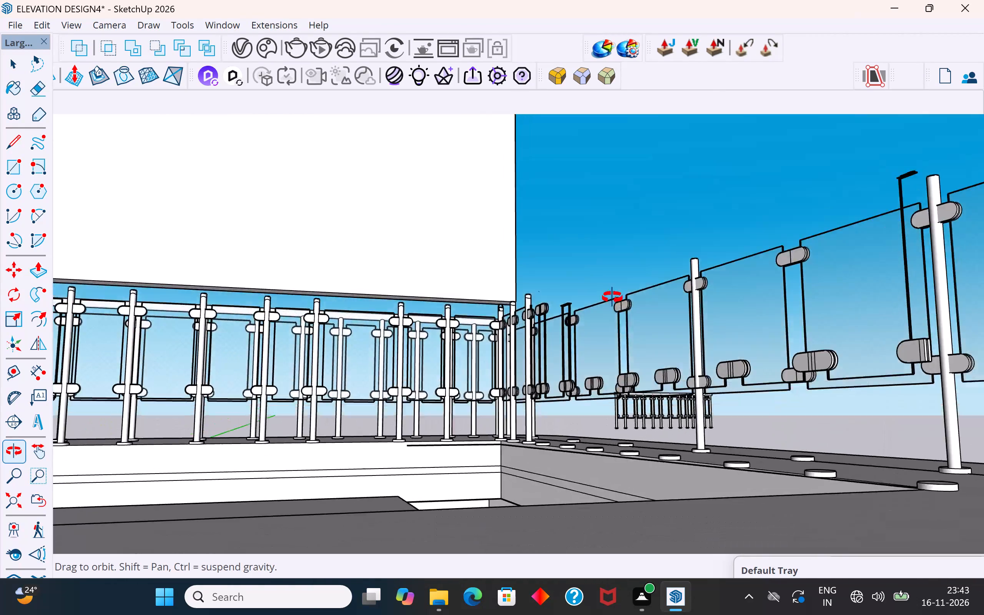
middle_click_drag(612, 298, 606, 335)
scroll(537, 410, "up", 2)
middle_click_drag(573, 387, 569, 343)
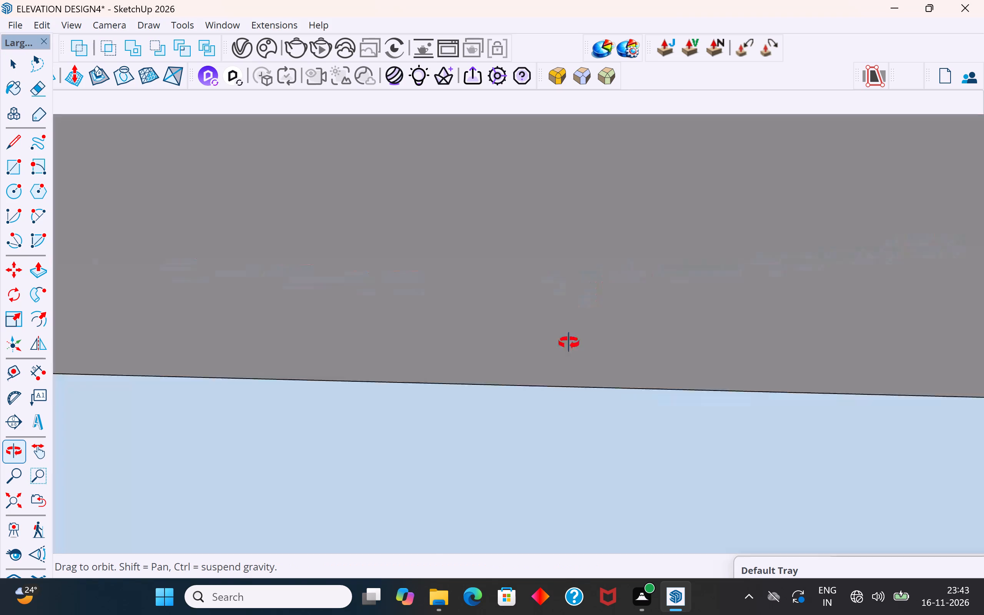
middle_click_drag(569, 343, 572, 362)
scroll(573, 361, "up", 7)
middle_click_drag(582, 380, 572, 334)
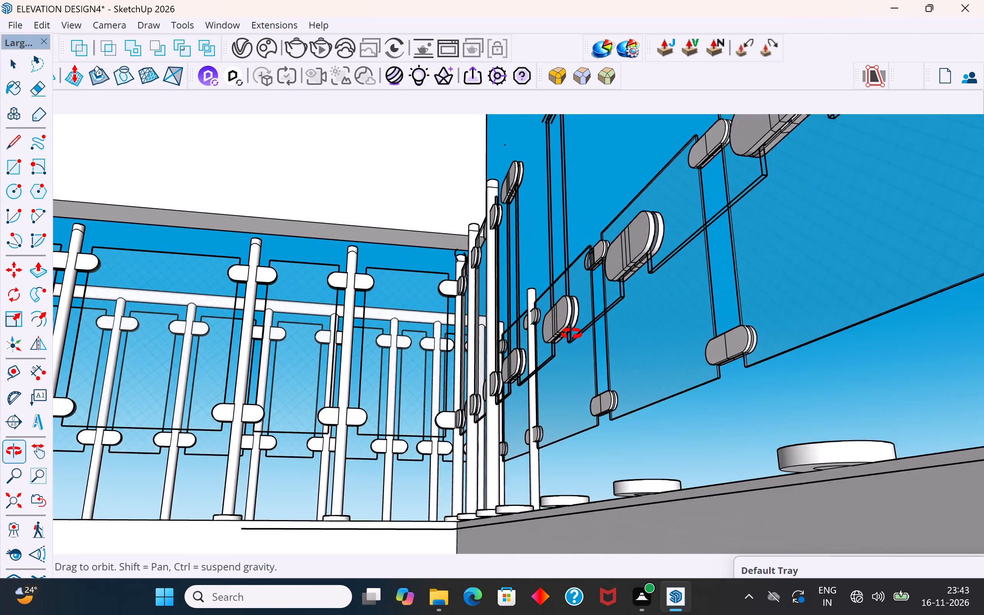
middle_click_drag(572, 334, 572, 288)
scroll(542, 334, "down", 2)
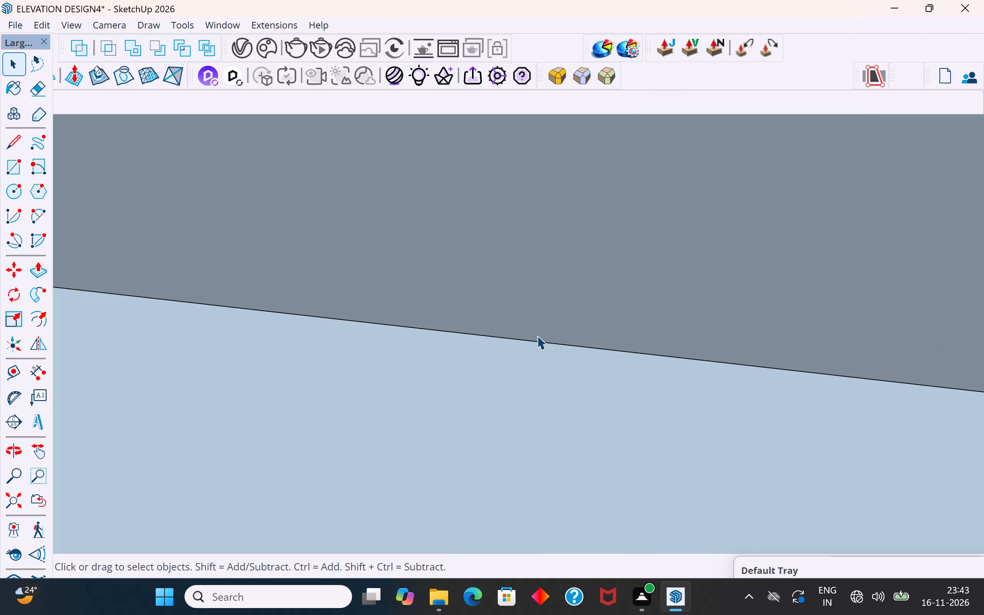
scroll(537, 336, "up", 8)
middle_click_drag(537, 336, 543, 545)
scroll(529, 371, "up", 1)
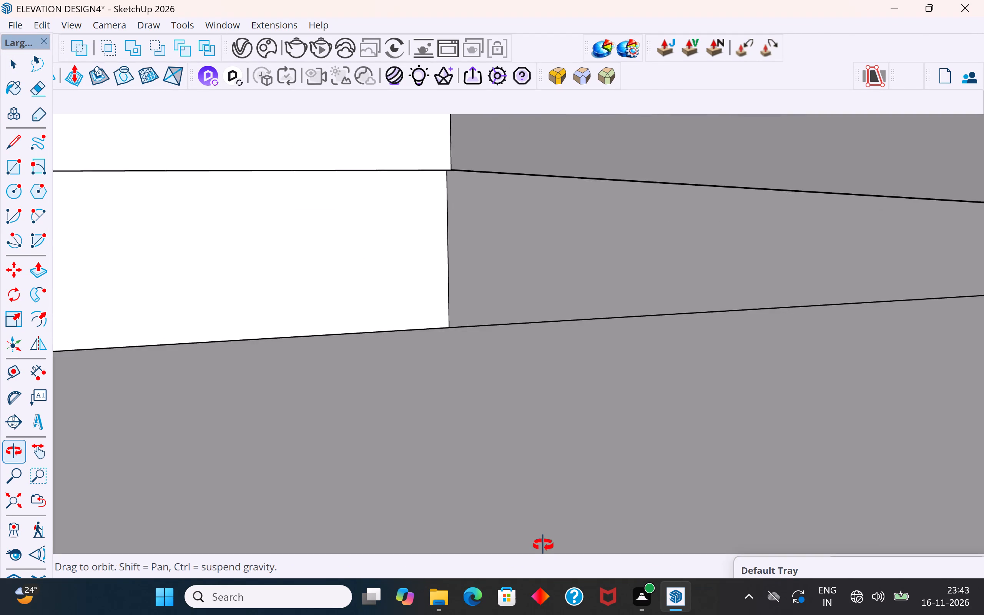
middle_click_drag(543, 545, 545, 526)
scroll(542, 524, "down", 11)
left_click(562, 425)
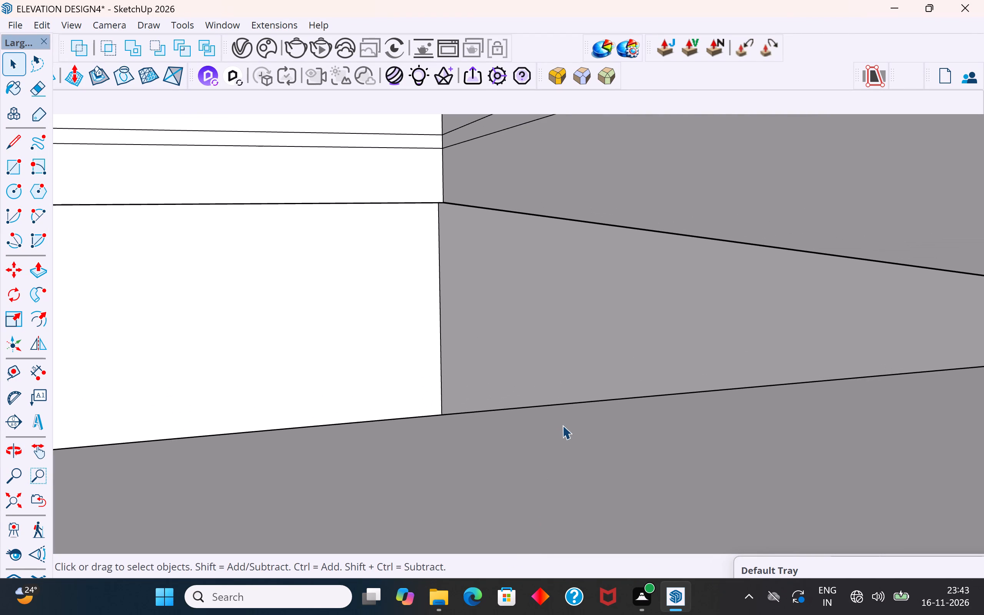
right_click(562, 425)
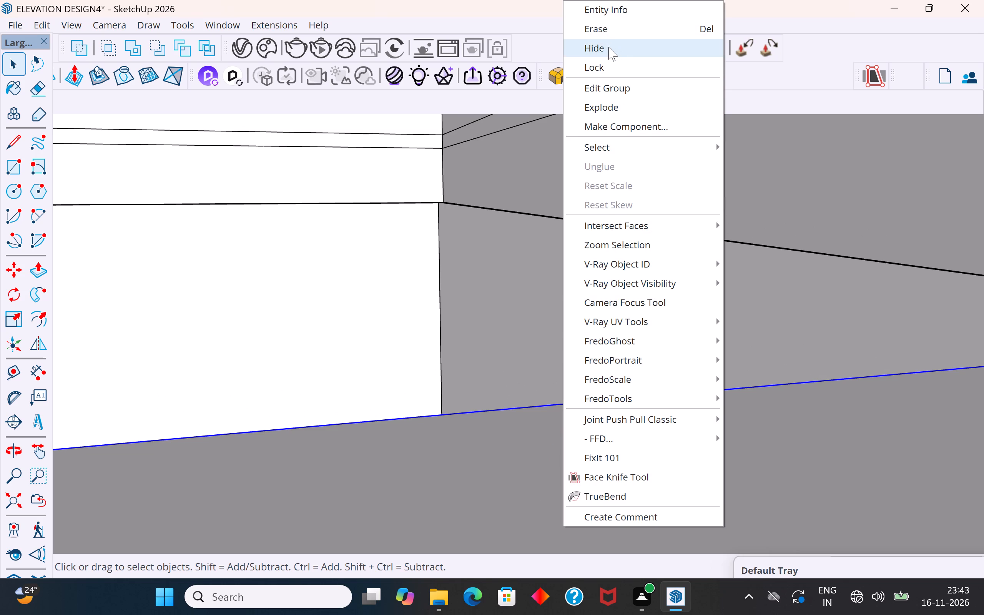
left_click(608, 47)
Hide the terrace floor face and the outer railing beside the stair opening, with the connected rear railing sections caught in the selection.
scroll(519, 323, "down", 4)
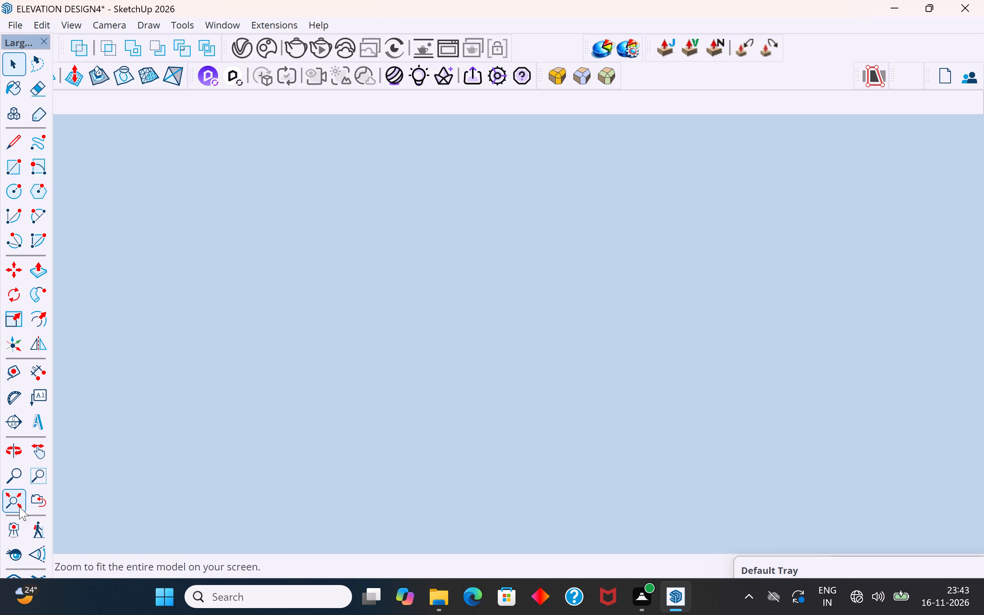
left_click(23, 503)
middle_click_drag(710, 145, 606, 376)
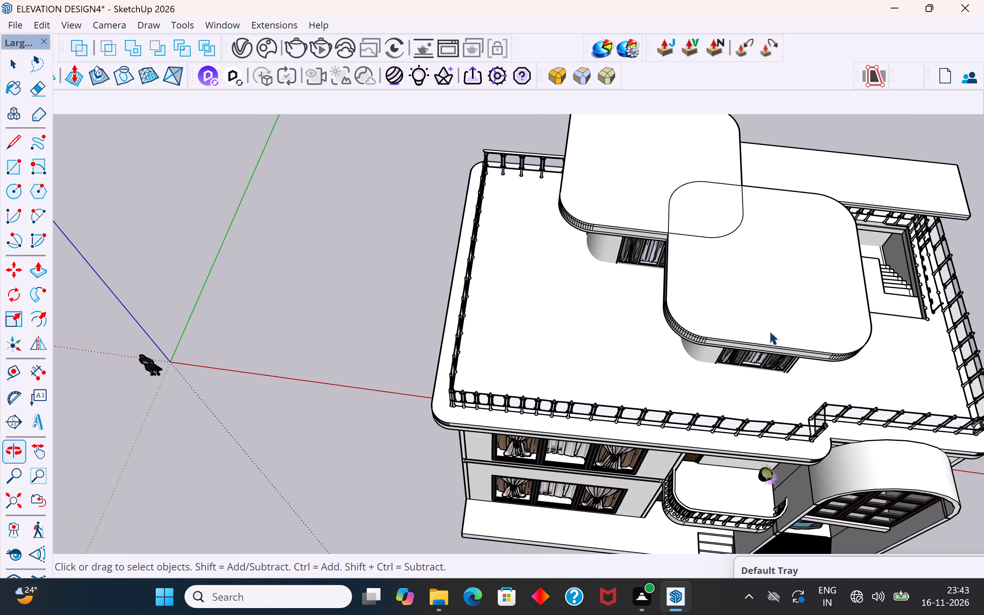
scroll(840, 248, "up", 1)
scroll(953, 374, "down", 4)
scroll(977, 302, "up", 1)
scroll(447, 437, "down", 2)
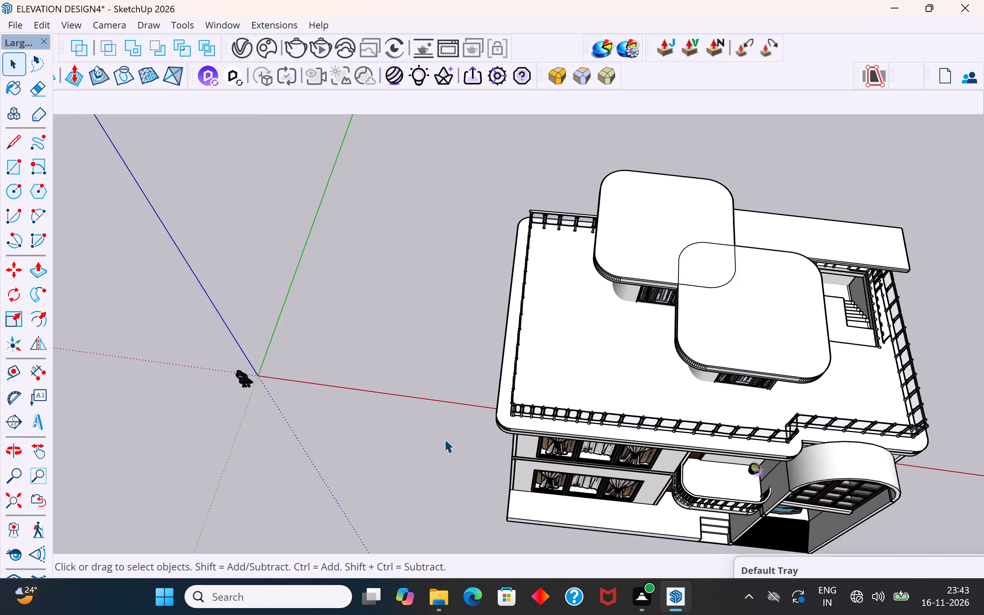
scroll(444, 439, "down", 2)
scroll(745, 376, "up", 7)
middle_click_drag(780, 375, 770, 228)
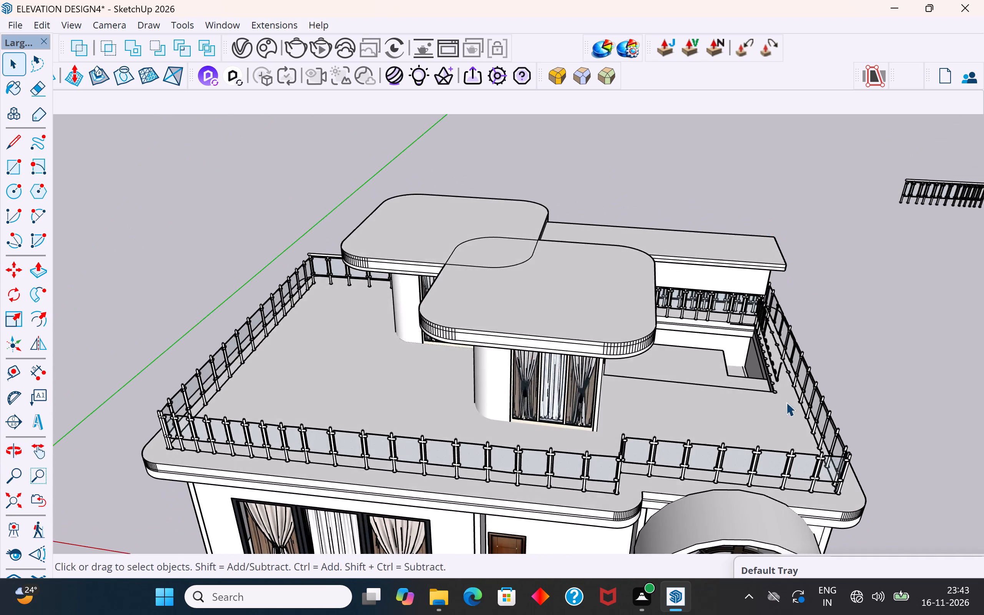
scroll(786, 402, "up", 4)
middle_click_drag(773, 347, 749, 271)
scroll(773, 335, "up", 4)
middle_click_drag(805, 379, 799, 363)
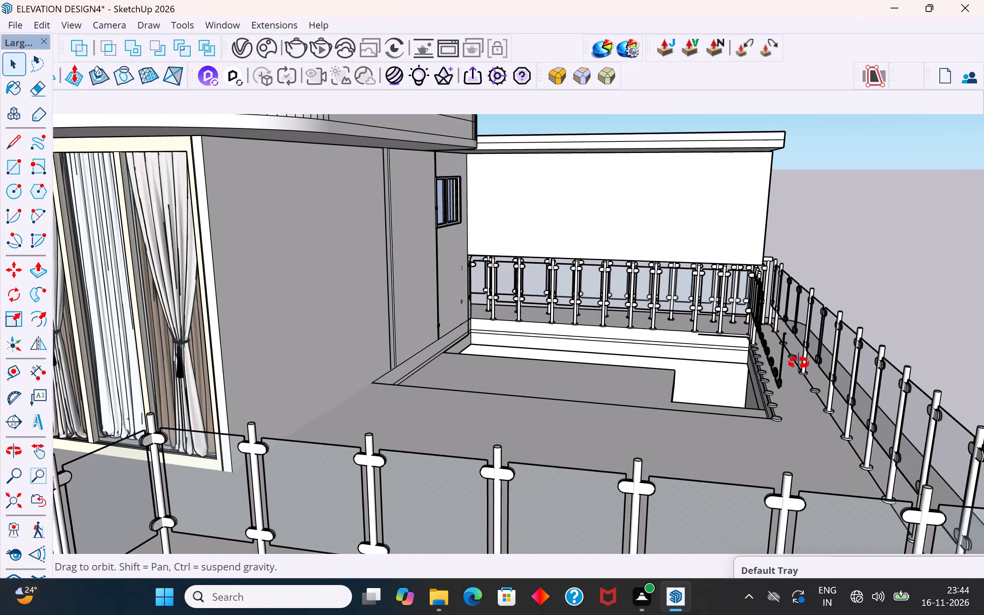
middle_click_drag(799, 363, 772, 351)
left_click(865, 327)
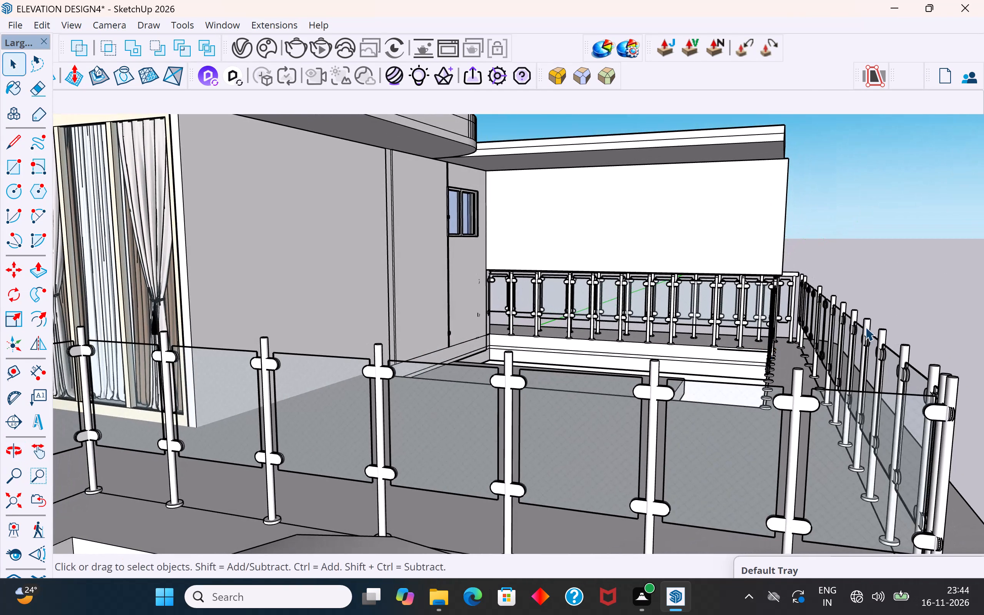
middle_click_drag(820, 366, 831, 402)
left_click(897, 251)
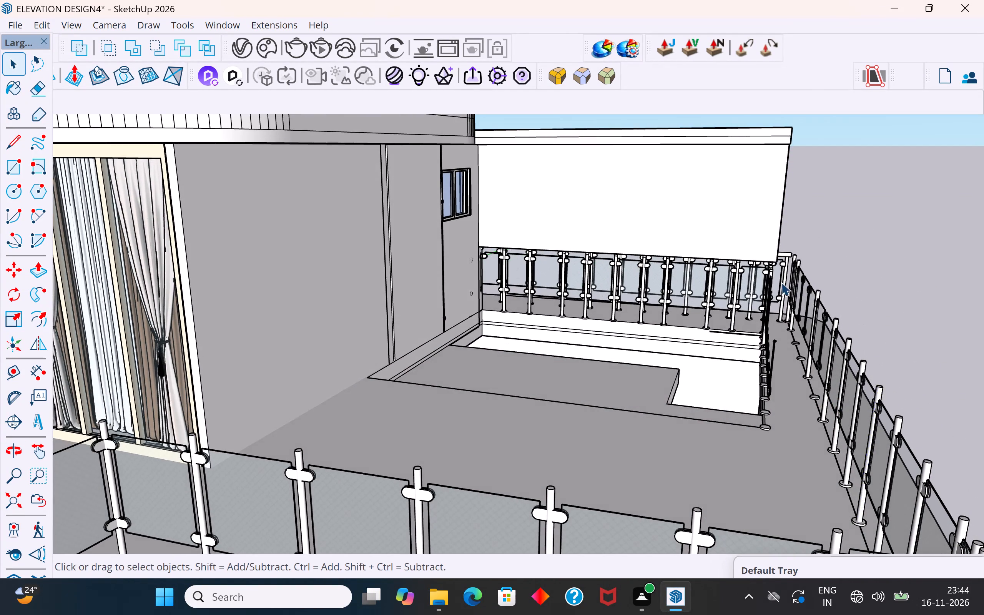
scroll(769, 282, "down", 5)
middle_click_drag(770, 294, 766, 347)
scroll(838, 222, "down", 3)
left_click_drag(899, 233, 824, 396)
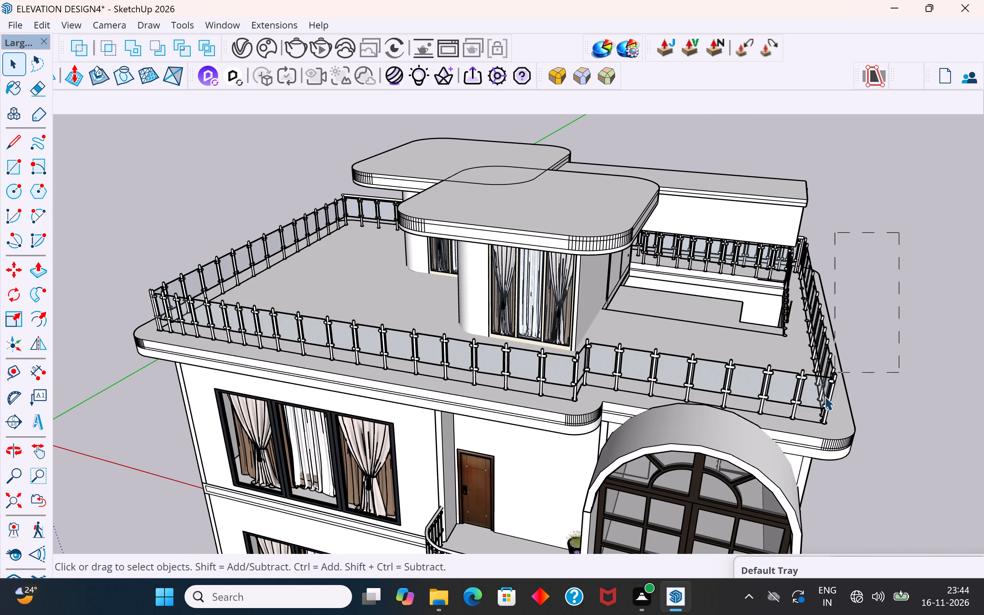
left_click_drag(824, 396, 801, 431)
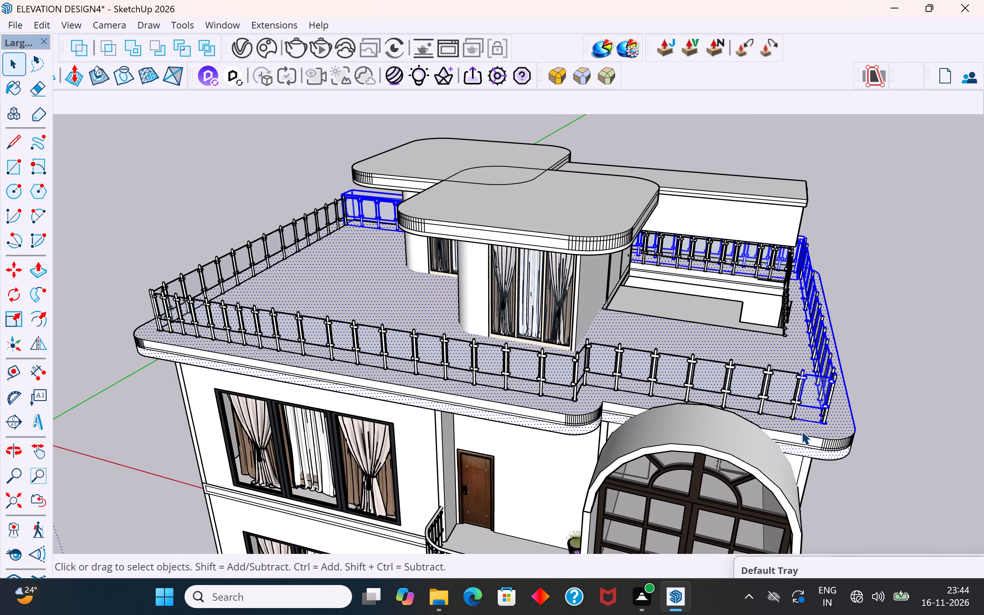
right_click(818, 384)
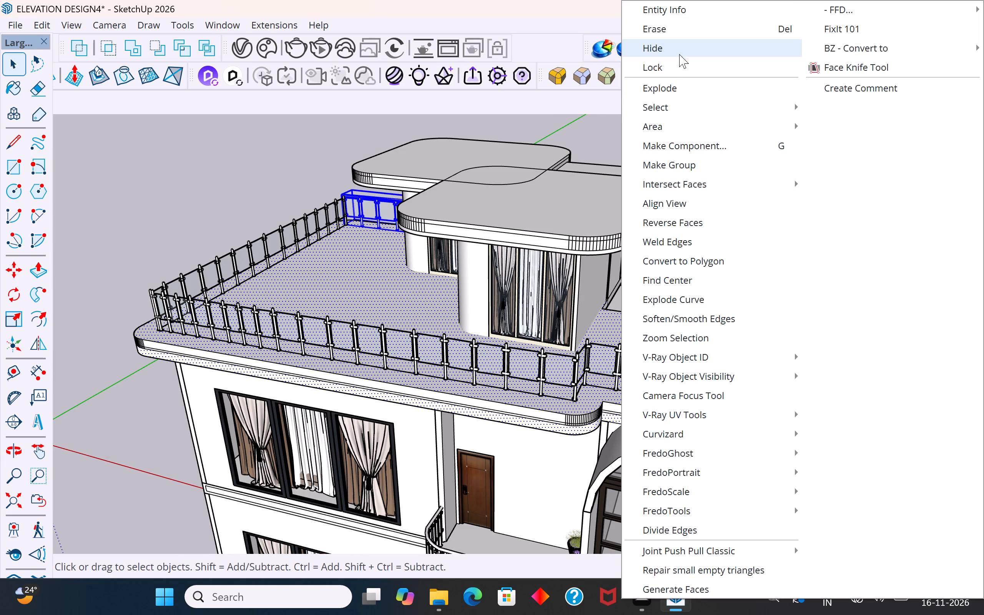
left_click(679, 50)
Delete the inner railing's remaining posts, glass and lower clamps around the stair opening, up to the wall with the small window.
middle_click_drag(790, 273, 788, 236)
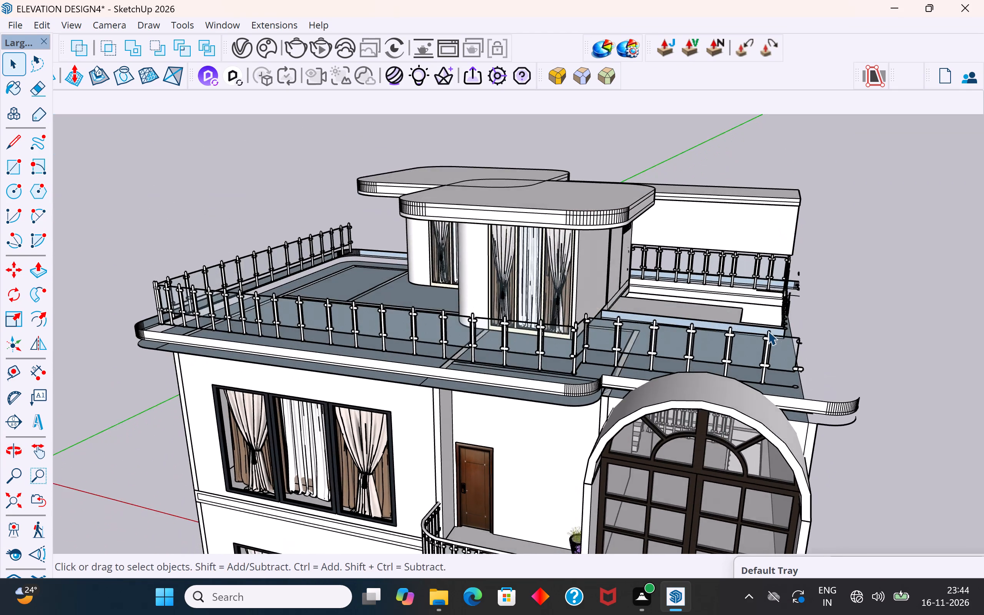
scroll(775, 333, "up", 3)
middle_click_drag(782, 330, 716, 276)
middle_click_drag(783, 279, 795, 250)
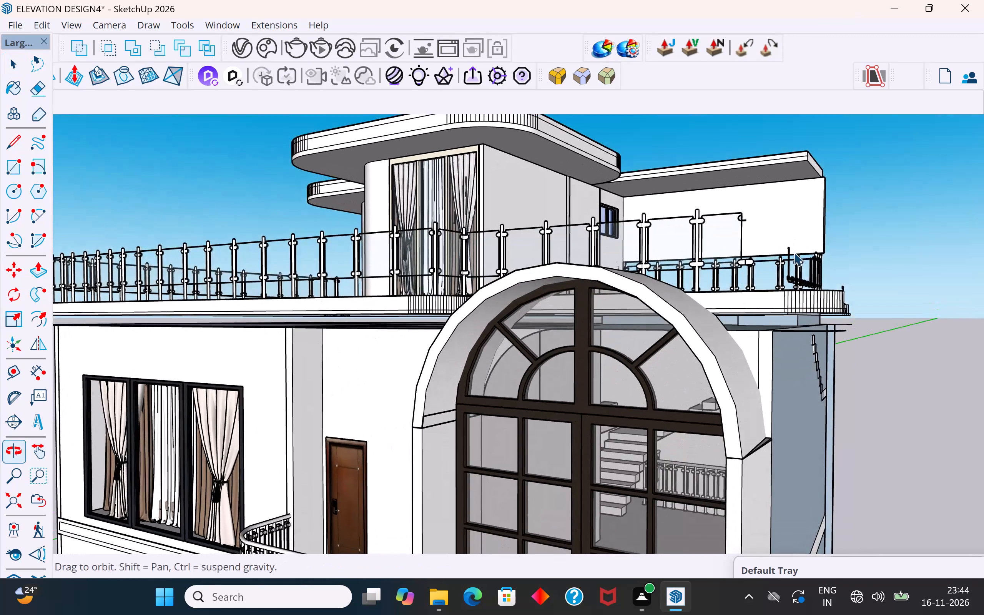
scroll(806, 272, "up", 8)
middle_click_drag(761, 288, 777, 297)
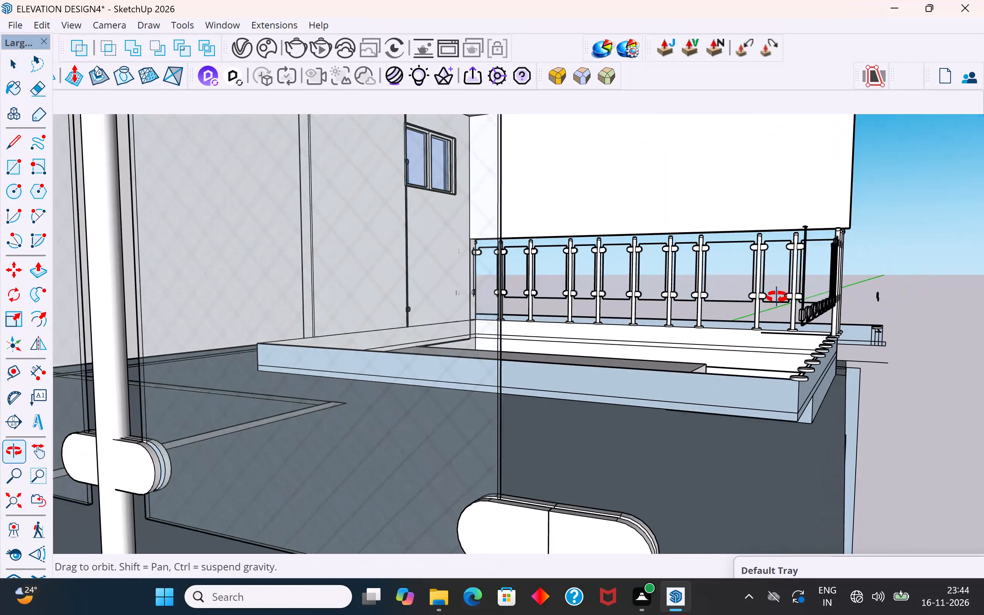
middle_click_drag(777, 297, 769, 294)
left_click_drag(906, 271, 899, 276)
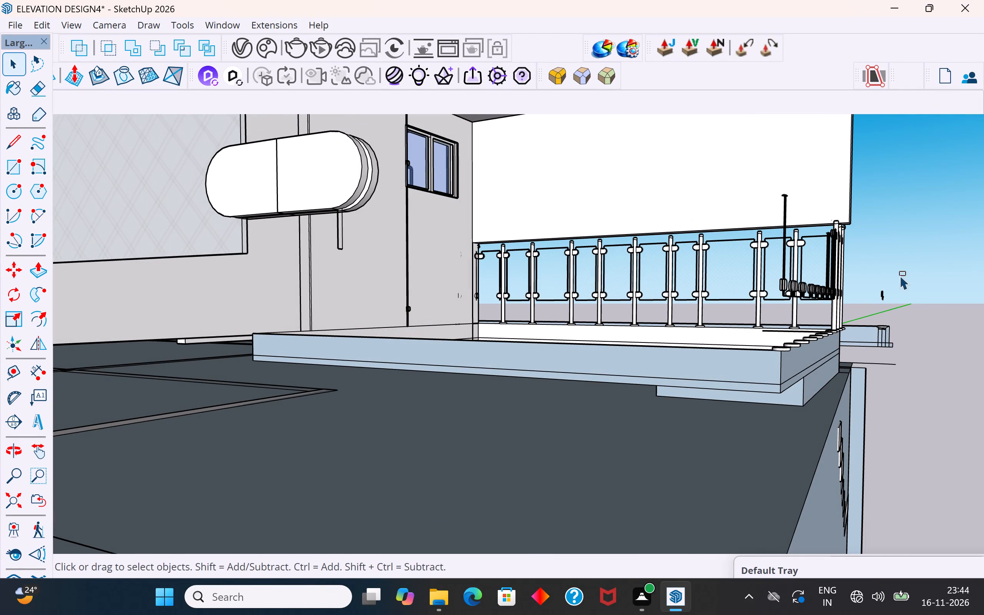
left_click_drag(899, 276, 900, 276)
left_click_drag(856, 253, 729, 296)
left_click_drag(729, 296, 539, 304)
key("Delete")
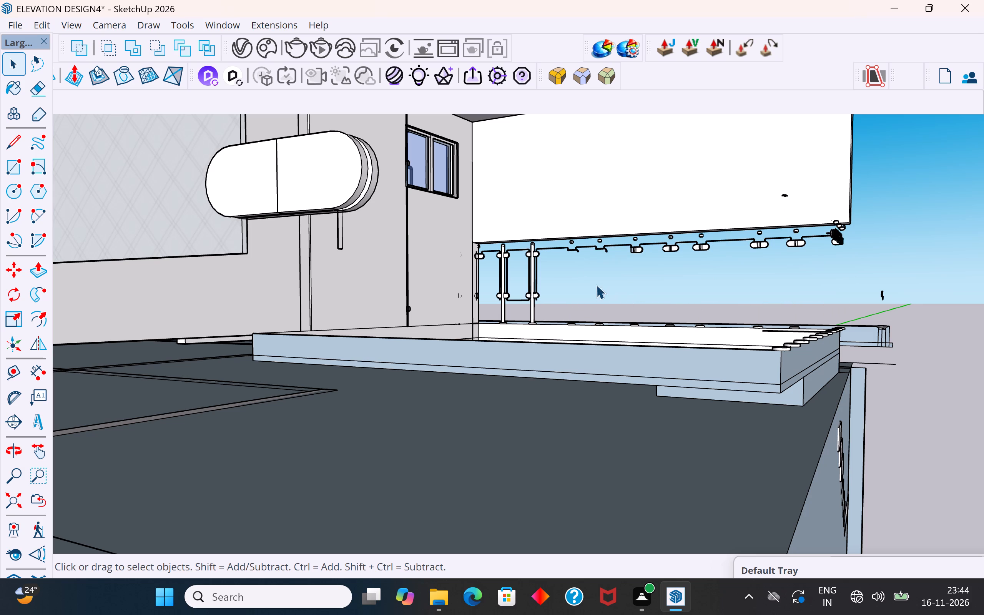
left_click_drag(565, 271, 489, 311)
key("Delete")
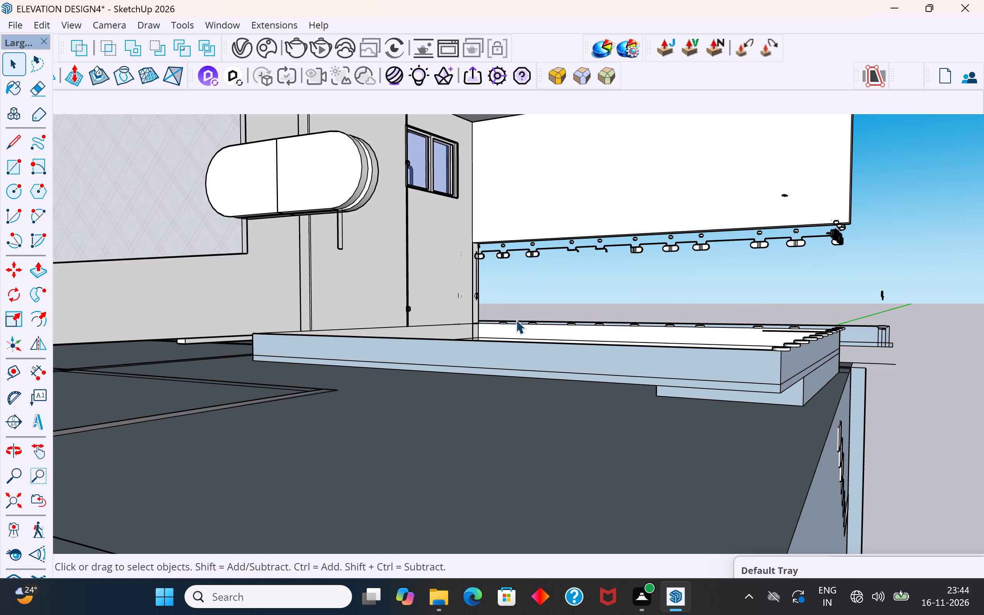
Delete the leftover upper clamps and glass edges hanging in a row below the white wall, along the stair opening's rear side.
middle_click_drag(518, 322, 525, 327)
middle_click_drag(849, 238, 839, 251)
scroll(868, 213, "up", 5)
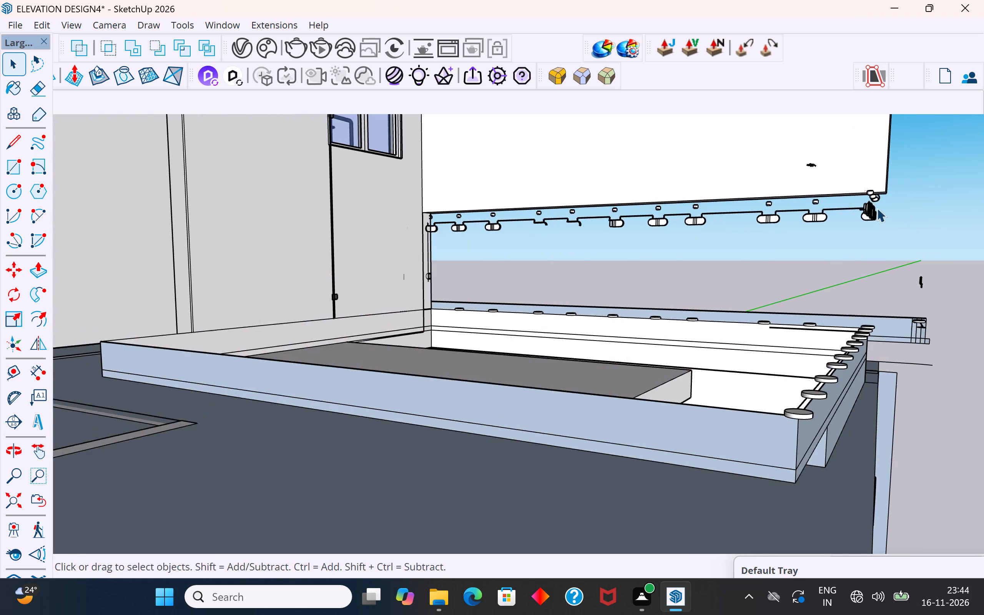
scroll(877, 208, "up", 2)
scroll(882, 230, "down", 3)
left_click_drag(893, 222, 802, 248)
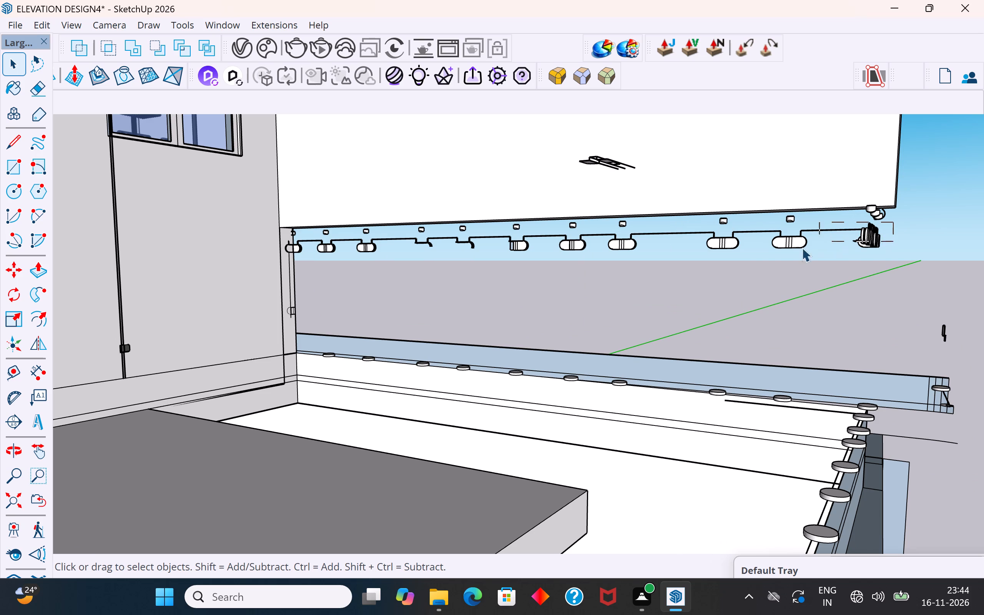
left_click_drag(802, 248, 583, 298)
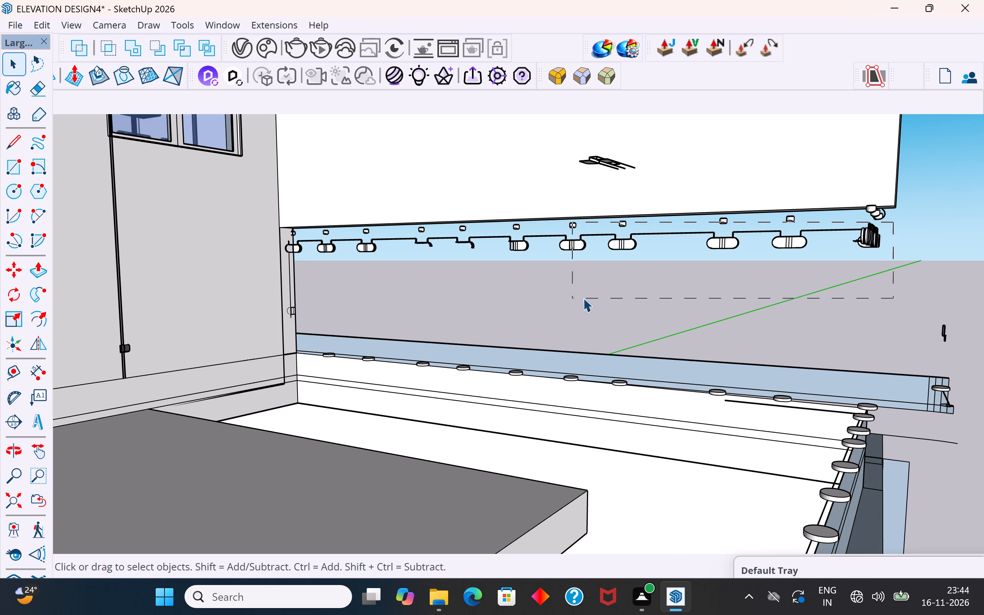
left_click_drag(583, 298, 561, 297)
key("Delete")
left_click_drag(534, 231, 351, 279)
key("Delete")
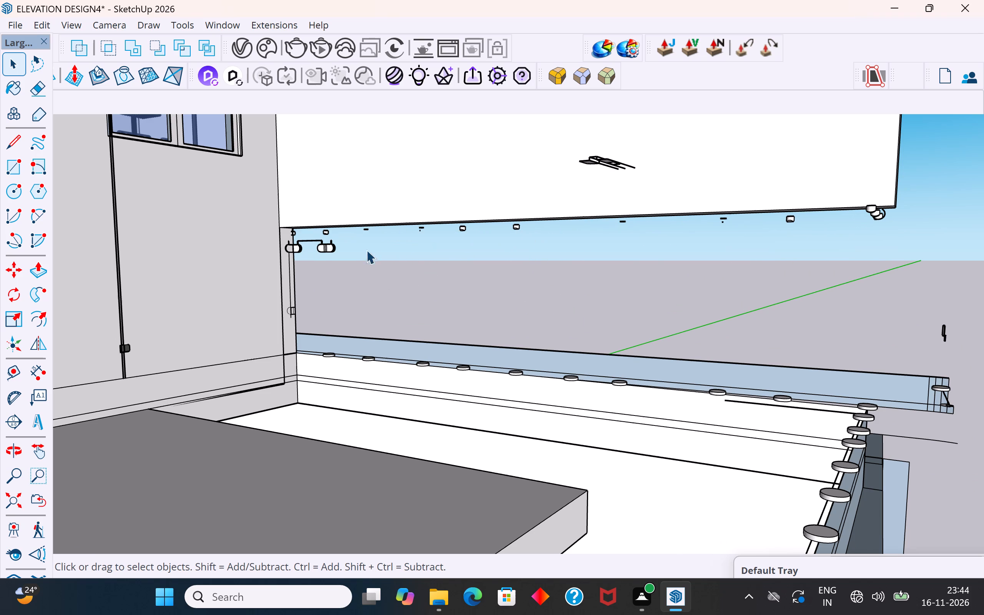
left_click_drag(348, 236, 308, 251)
key("Delete")
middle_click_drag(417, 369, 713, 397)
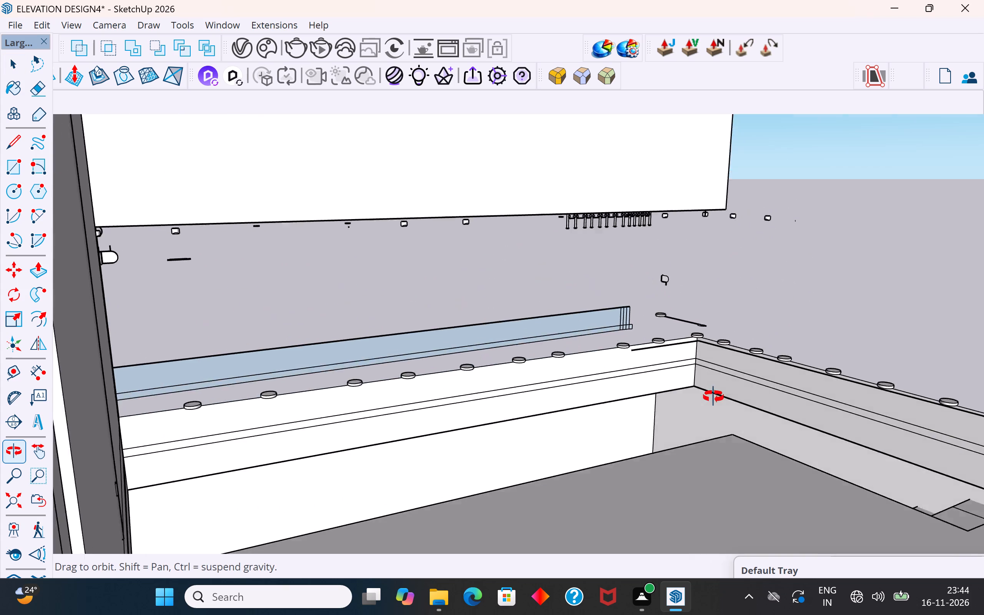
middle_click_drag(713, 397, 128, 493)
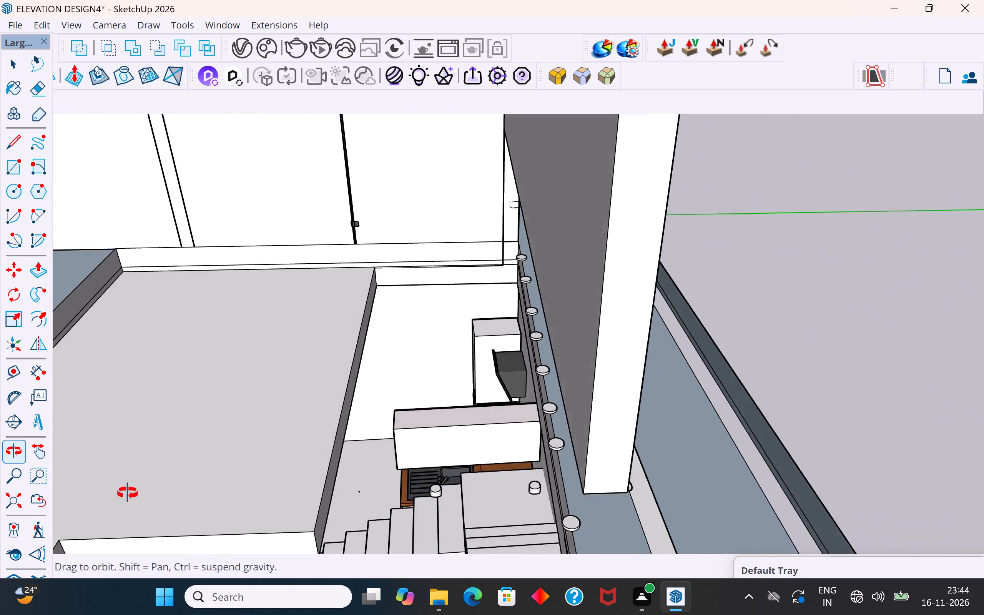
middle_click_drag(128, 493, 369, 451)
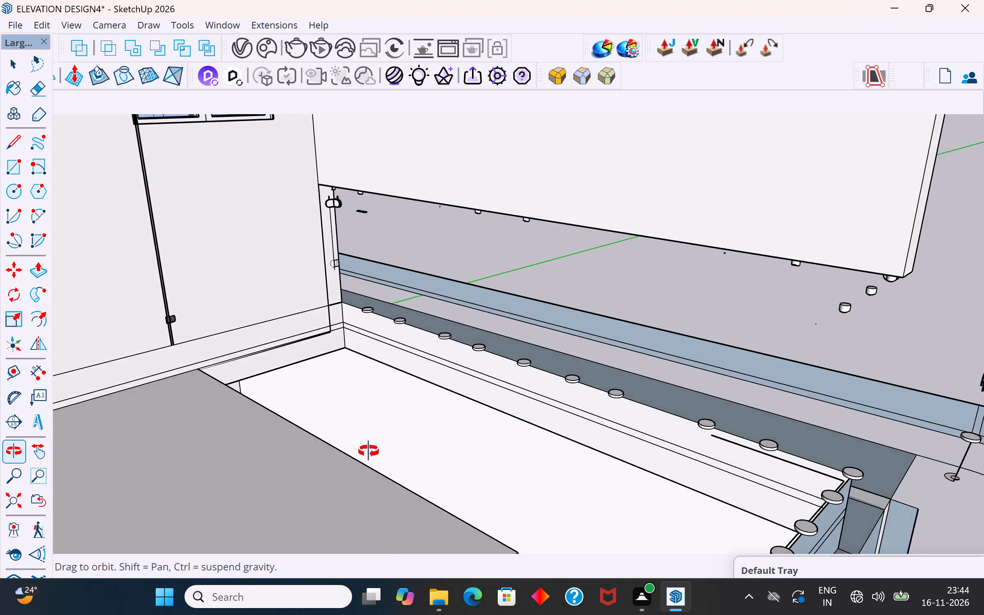
Delete the leftover railing clamps and their edge fragments hanging below the white wall, near its free outer corner.
middle_click_drag(369, 451, 713, 351)
scroll(751, 237, "up", 4)
left_click_drag(879, 239, 756, 332)
key("Delete")
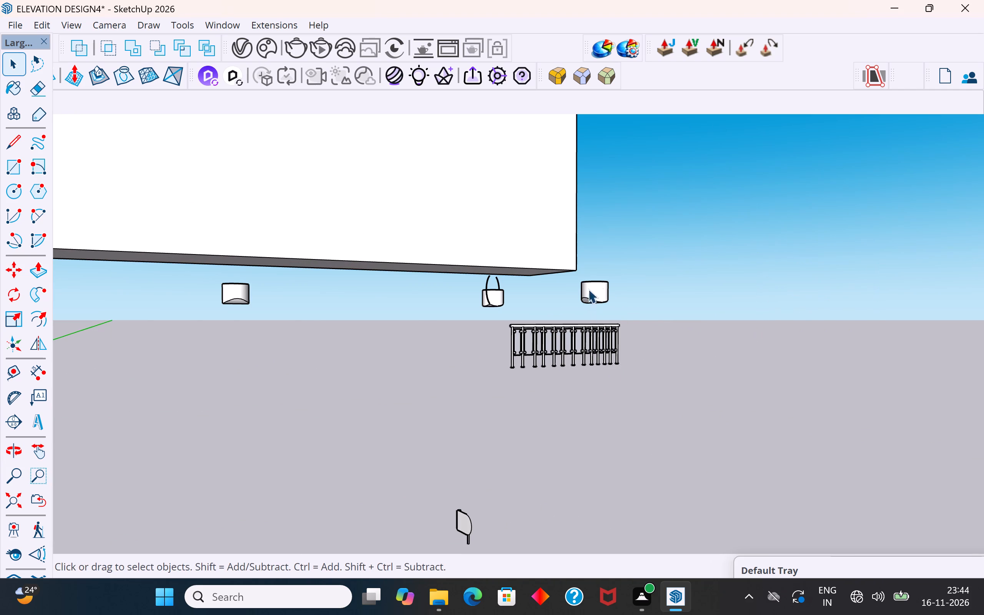
left_click_drag(627, 274, 585, 311)
key("Delete")
left_click_drag(520, 284, 451, 303)
key("Delete")
left_click_drag(604, 292, 472, 312)
key("Delete")
left_click_drag(277, 276, 191, 328)
key("Delete")
Delete the small curved edge fragments left from a clamp beneath the white wall's lower edge, near its outer corner.
scroll(537, 407, "down", 3)
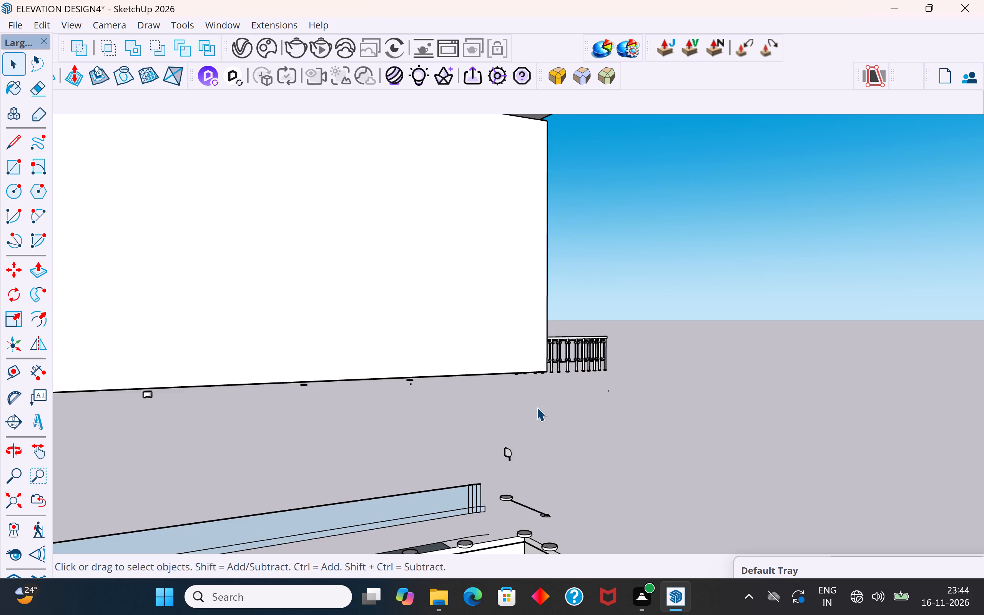
scroll(527, 389, "up", 3)
scroll(510, 334, "up", 3)
scroll(506, 343, "down", 4)
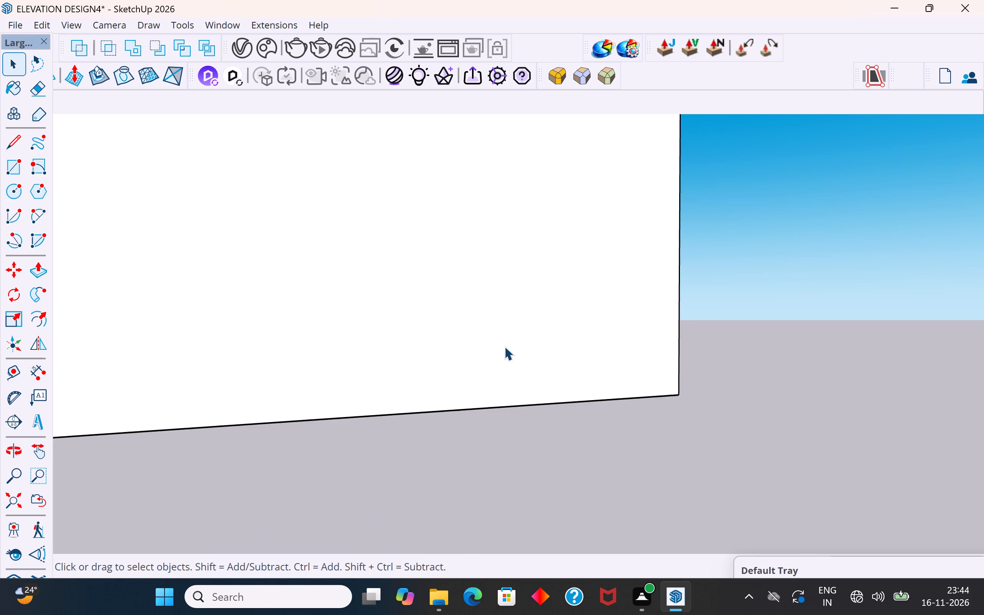
middle_click_drag(509, 344, 440, 297)
scroll(484, 395, "up", 1)
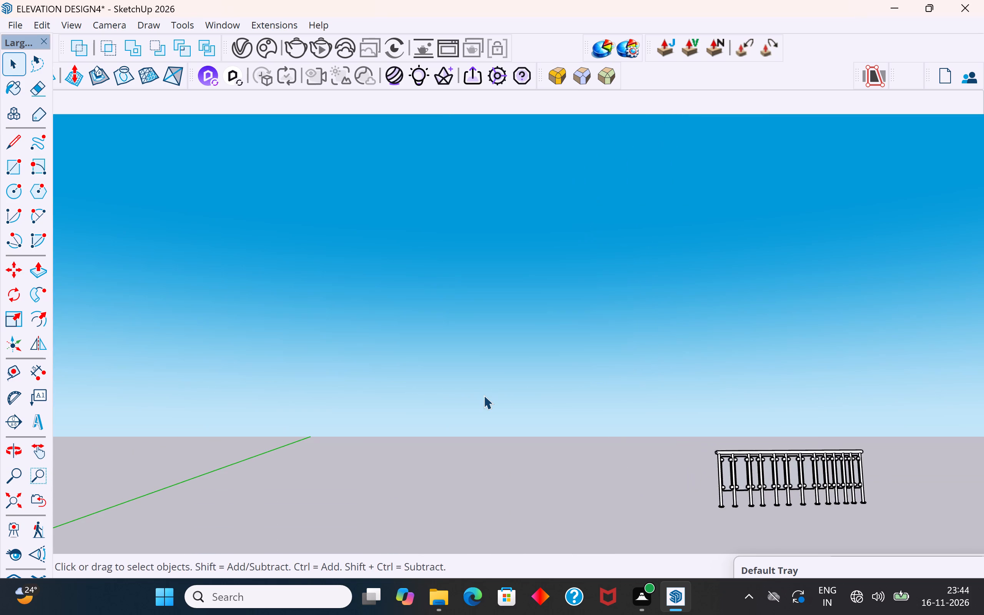
scroll(484, 395, "up", 1)
scroll(484, 395, "down", 2)
left_click_drag(509, 396, 437, 410)
key("Delete")
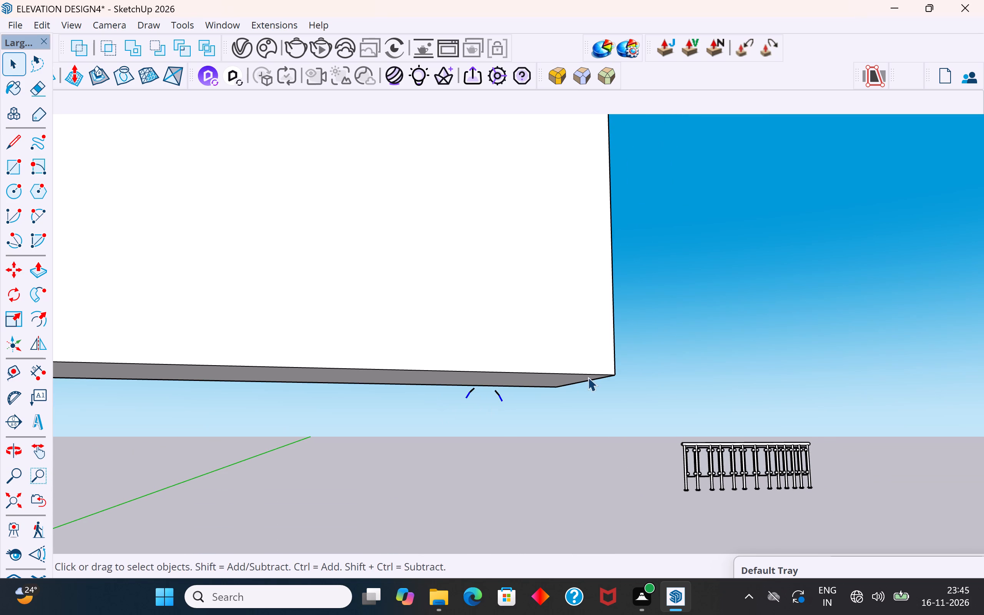
scroll(585, 381, "down", 2)
scroll(523, 376, "up", 7)
scroll(507, 389, "down", 3)
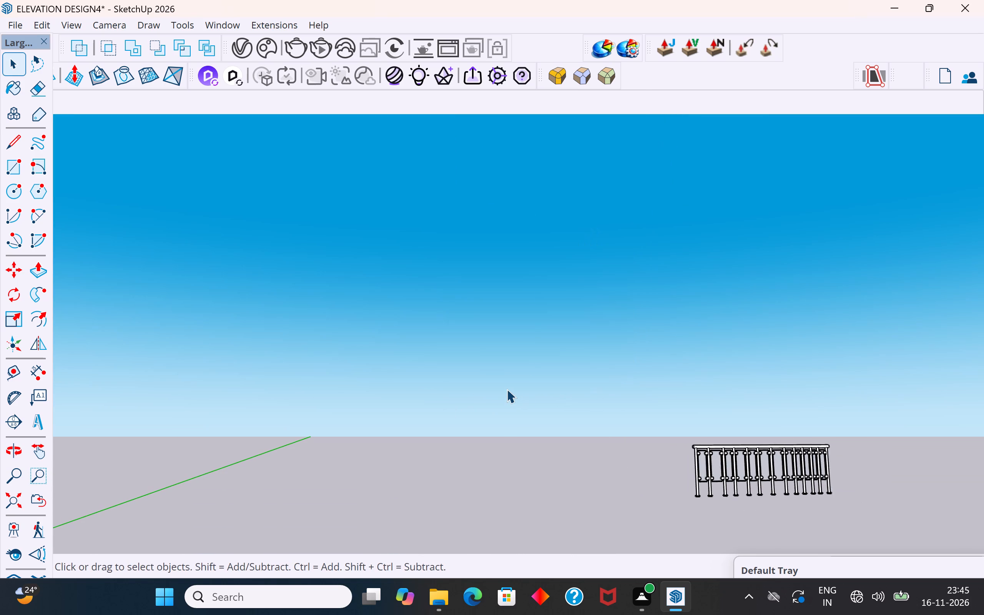
scroll(507, 389, "down", 1)
scroll(493, 384, "up", 3)
scroll(493, 384, "down", 2)
left_click_drag(489, 367, 454, 372)
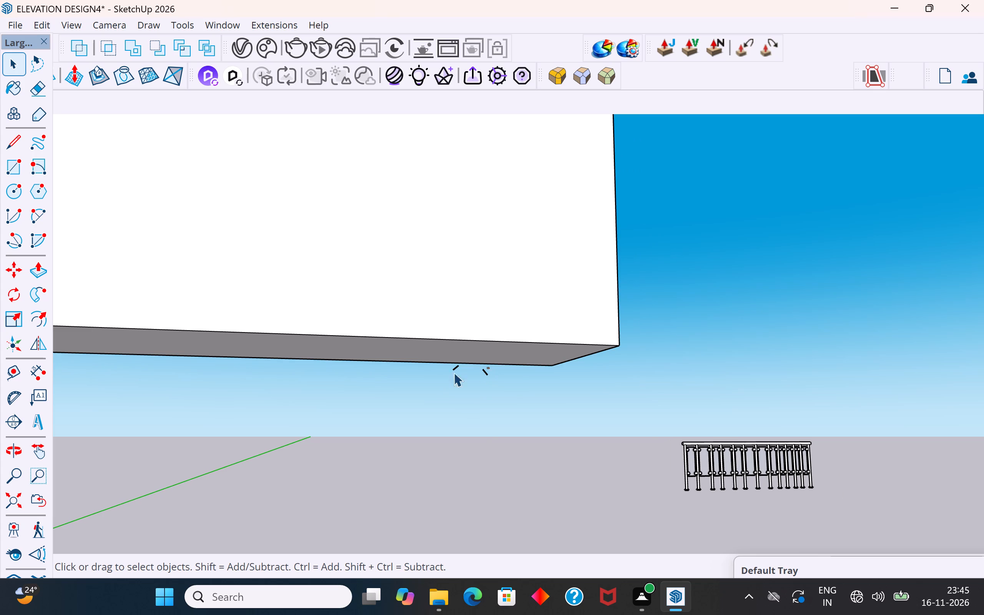
left_click_drag(454, 372, 429, 377)
key("Delete")
Delete the leftover clamps and flat edge fragments in the middle of the row below the white wall.
scroll(506, 421, "down", 4)
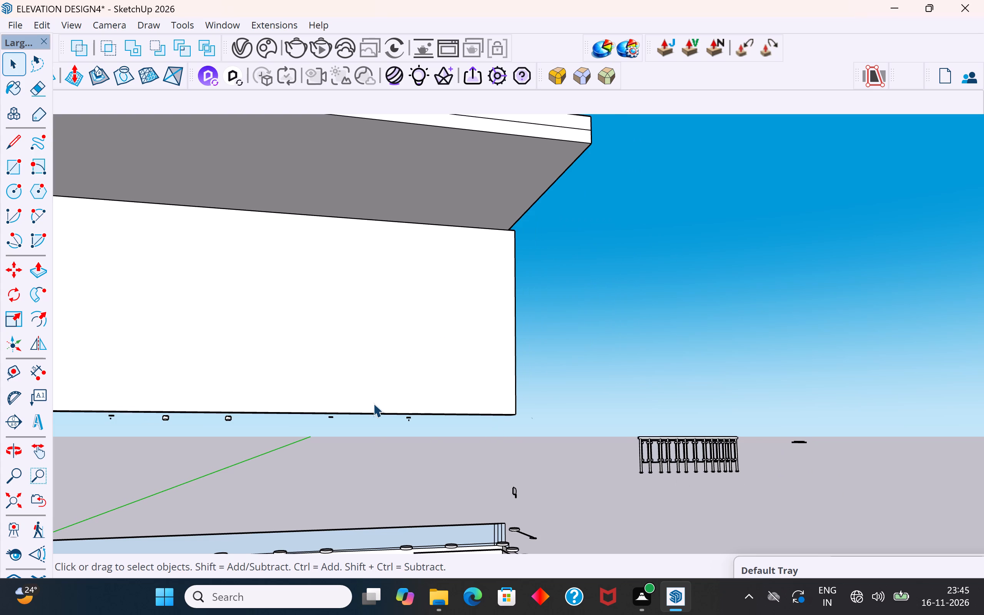
scroll(373, 404, "up", 3)
scroll(397, 432, "up", 2)
scroll(513, 402, "down", 2)
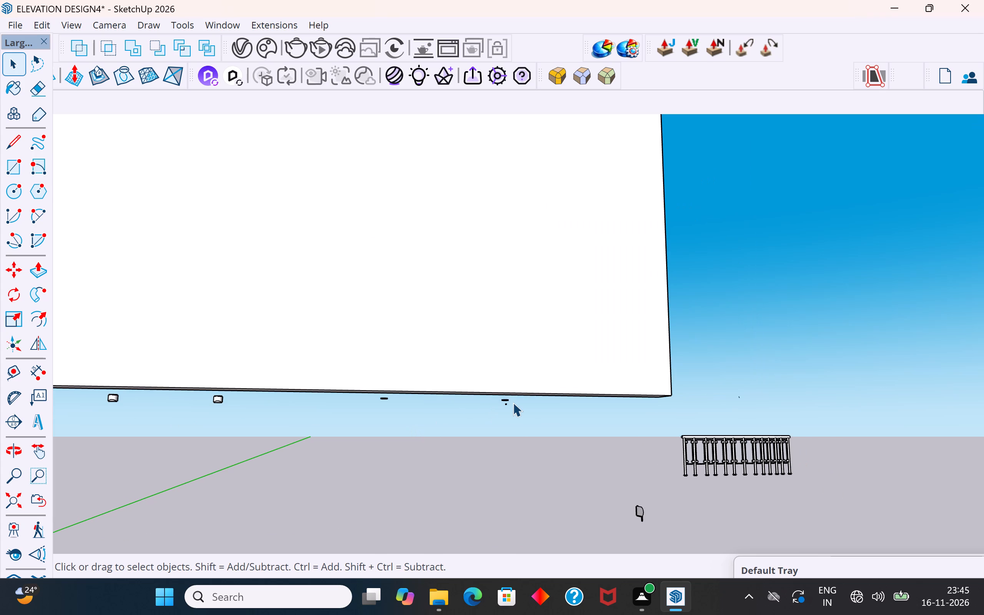
scroll(513, 402, "up", 1)
left_click_drag(514, 397, 470, 405)
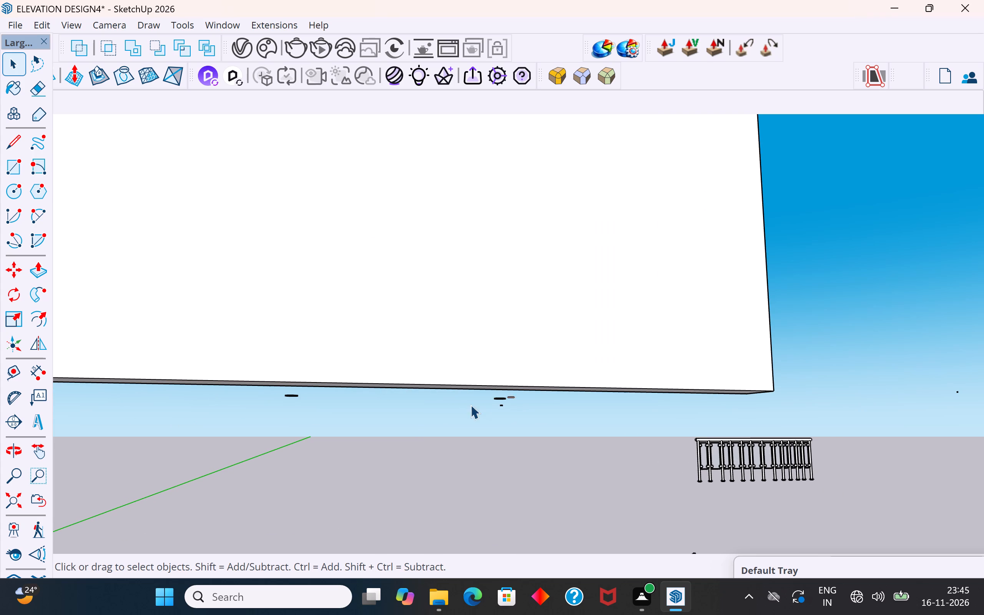
left_click_drag(470, 405, 274, 429)
key("Delete")
left_click_drag(304, 392, 269, 407)
key("Delete")
scroll(530, 409, "down", 4)
scroll(366, 421, "up", 3)
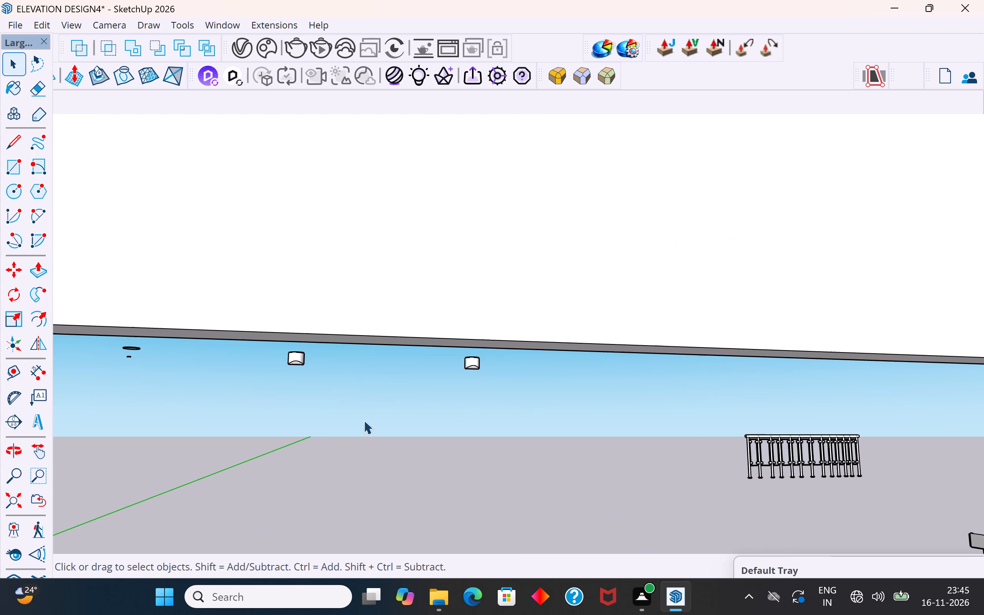
left_click_drag(495, 355, 203, 412)
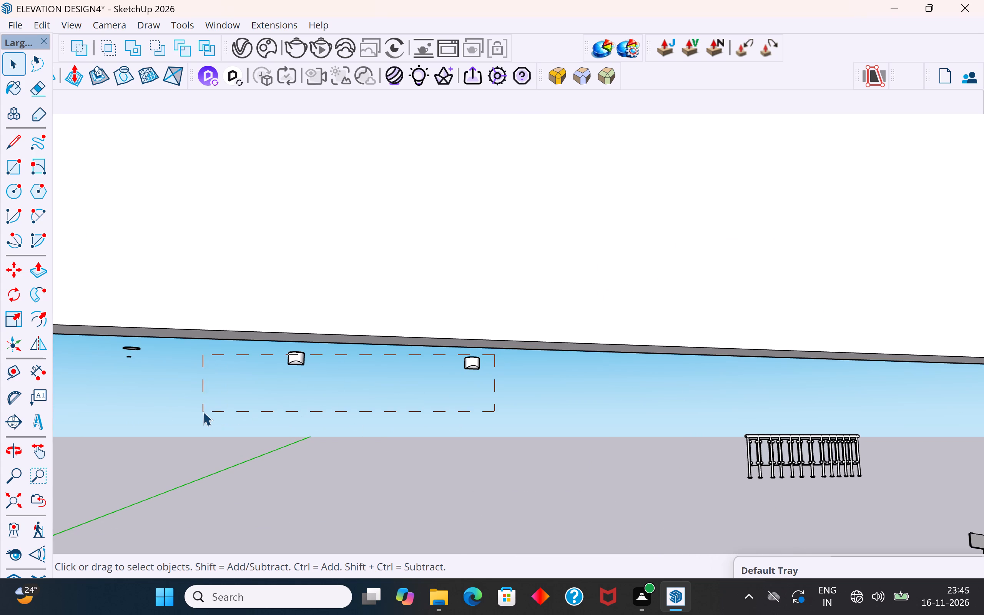
key("Delete")
left_click_drag(311, 350, 174, 391)
key("Delete")
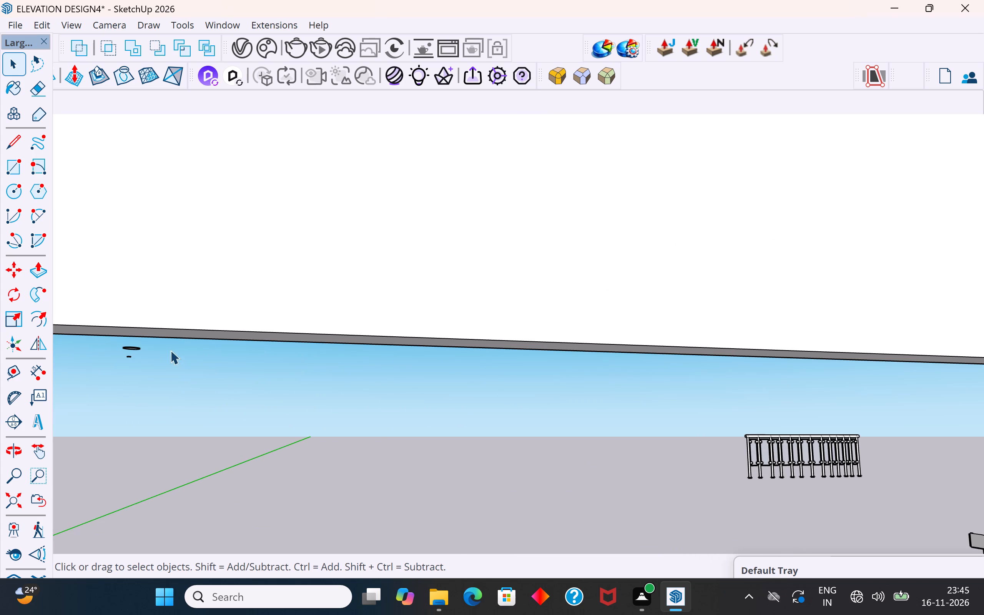
left_click_drag(162, 344, 106, 368)
key("Delete")
Delete the last hanging clamps and the short glass edge below the white wall, just short of the dark side wall.
scroll(531, 409, "down", 4)
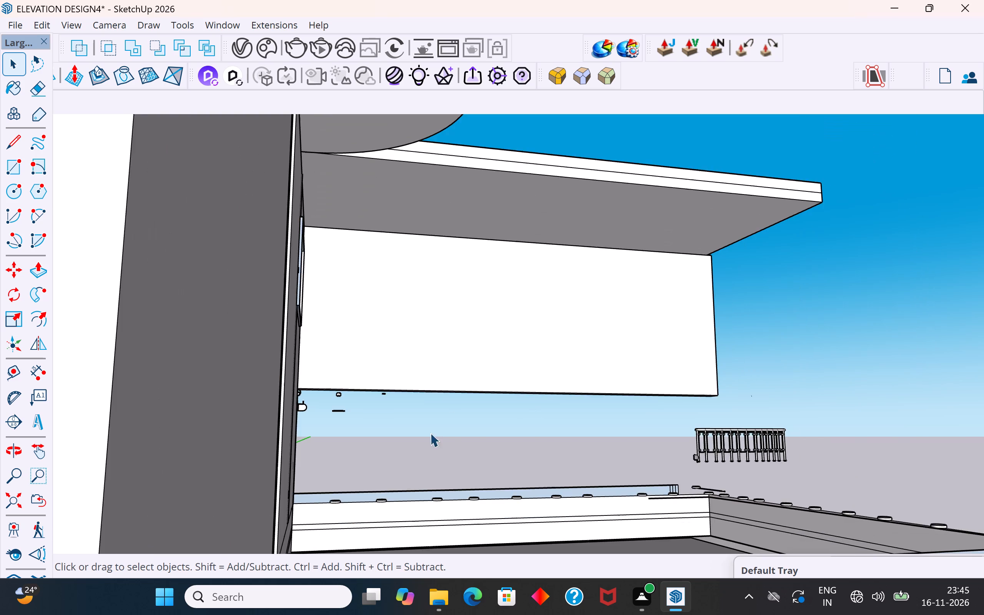
middle_click_drag(352, 432, 288, 429)
scroll(309, 416, "up", 7)
middle_click_drag(315, 411, 309, 387)
scroll(472, 367, "up", 3)
middle_click_drag(473, 374, 479, 399)
scroll(480, 383, "up", 3)
scroll(480, 383, "down", 2)
left_click(490, 356)
scroll(490, 356, "down", 4)
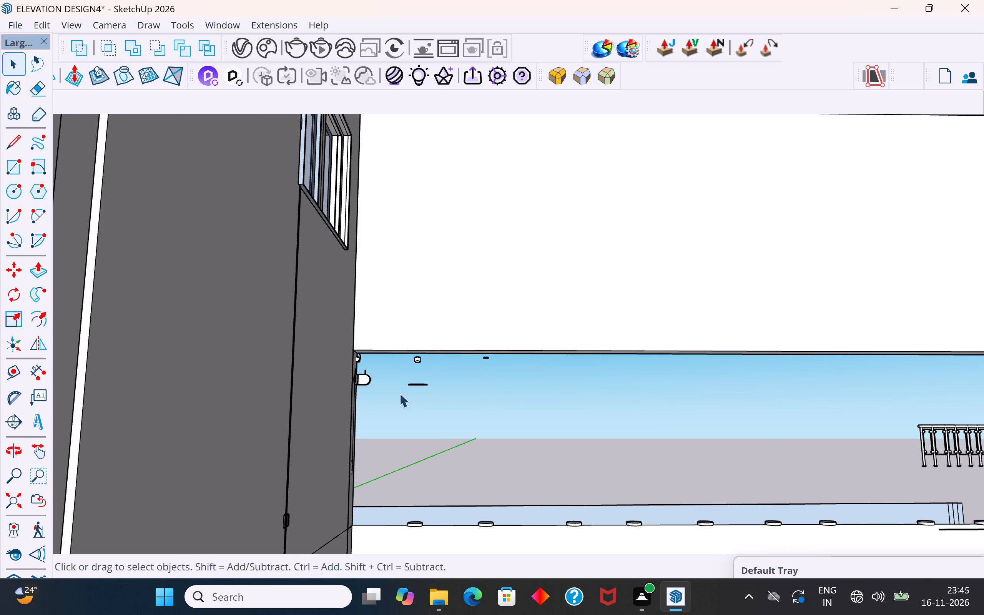
scroll(342, 390, "up", 9)
middle_click_drag(364, 377, 377, 409)
left_click_drag(673, 318, 502, 376)
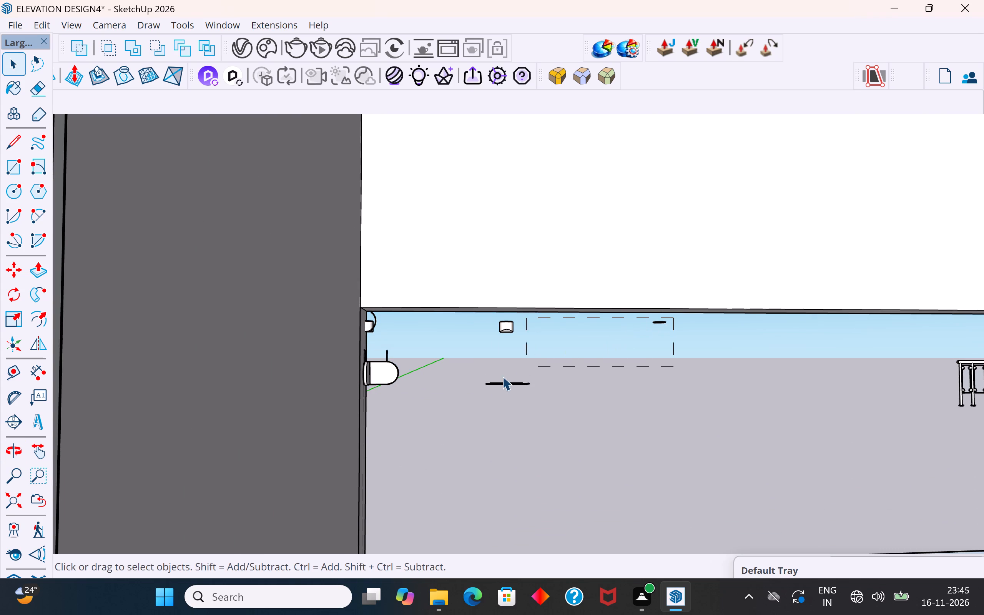
left_click_drag(502, 376, 459, 404)
key("Delete")
Delete the upper clamp in the corner between the white wall and the side wall, including its leftover arc segments.
scroll(375, 339, "up", 2)
scroll(401, 367, "down", 2)
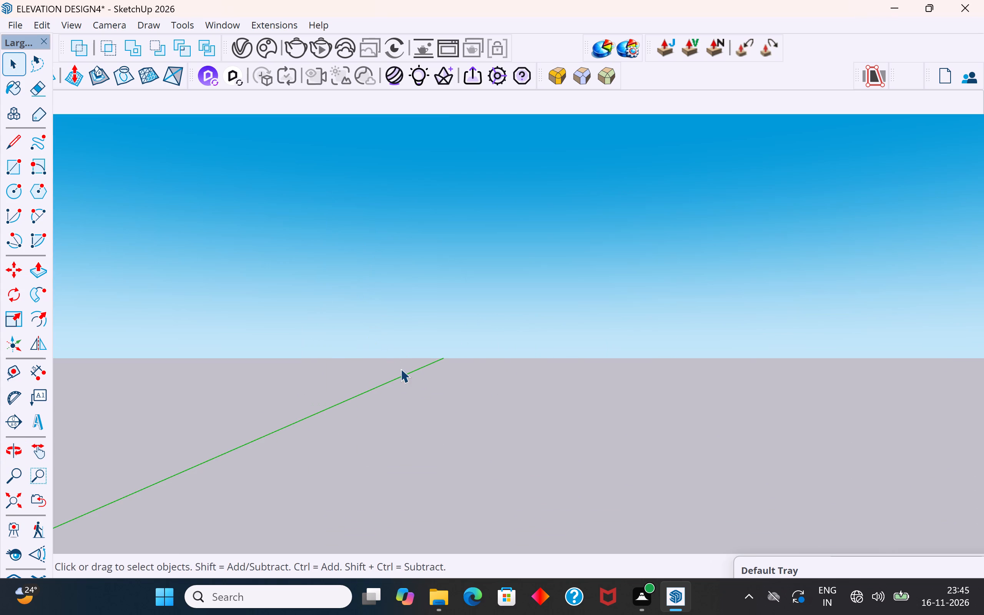
middle_click_drag(466, 386, 407, 396)
left_click_drag(553, 338, 513, 389)
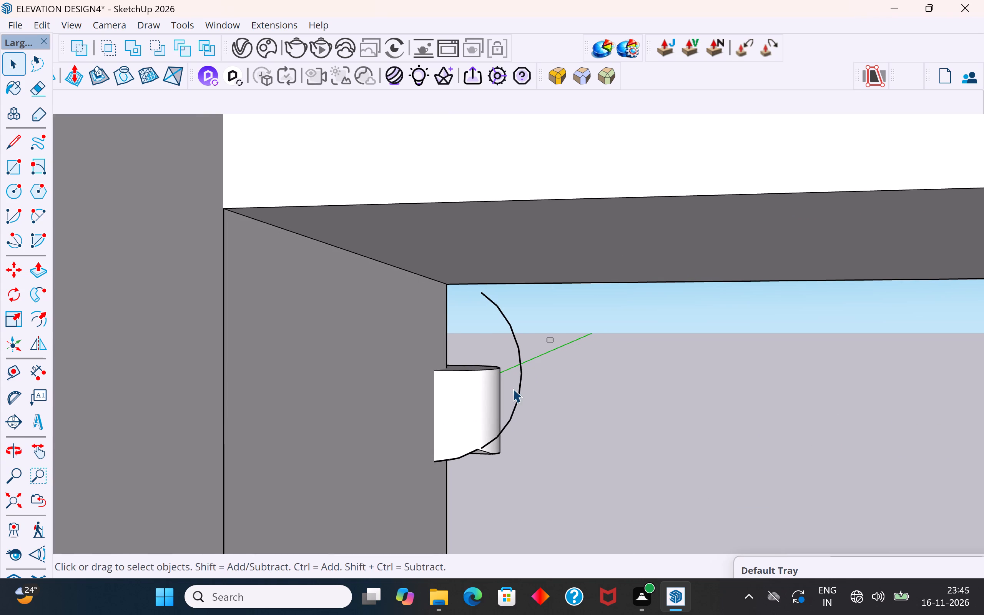
left_click_drag(513, 389, 477, 472)
key("Delete")
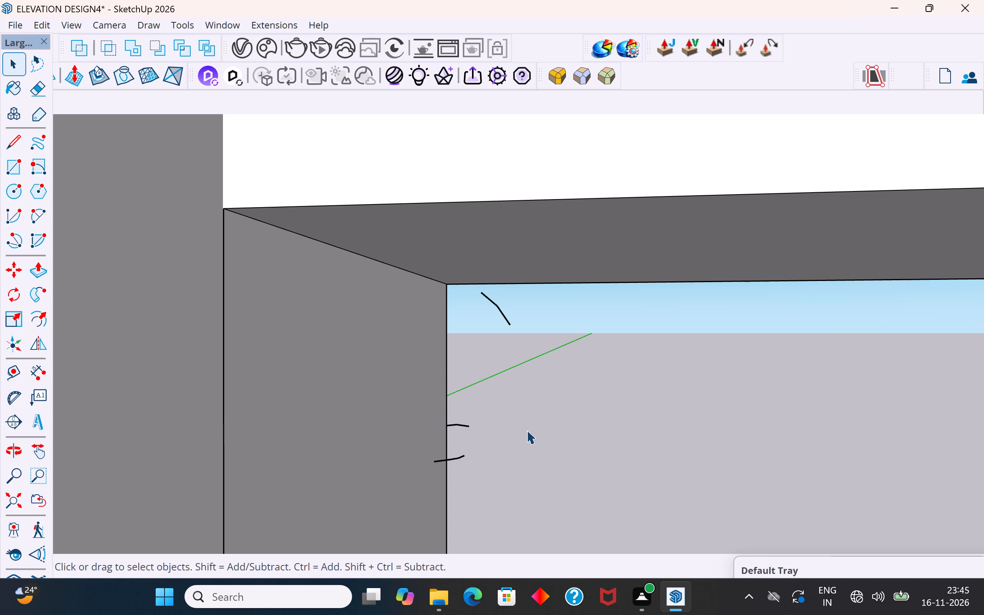
left_click_drag(527, 304, 457, 490)
key("Delete")
left_click(452, 426)
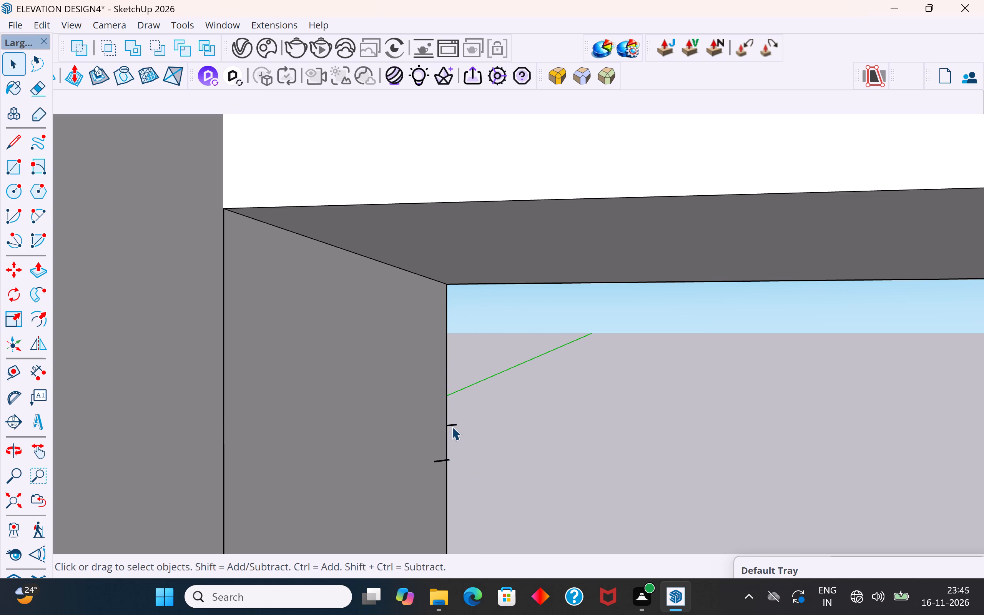
key("Delete")
left_click(442, 461)
key("Delete")
Delete the protruding body of the rounded glass clamp on the end of the side wall, below the corner.
scroll(442, 461, "down", 13)
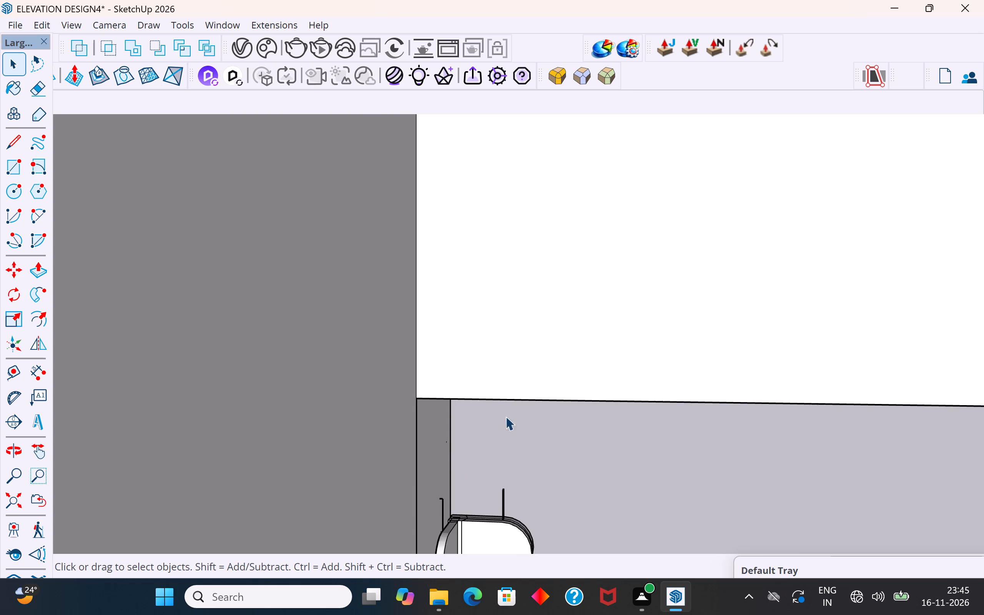
scroll(523, 344, "down", 4)
scroll(498, 452, "down", 4)
scroll(484, 475, "up", 8)
middle_click_drag(504, 448, 507, 424)
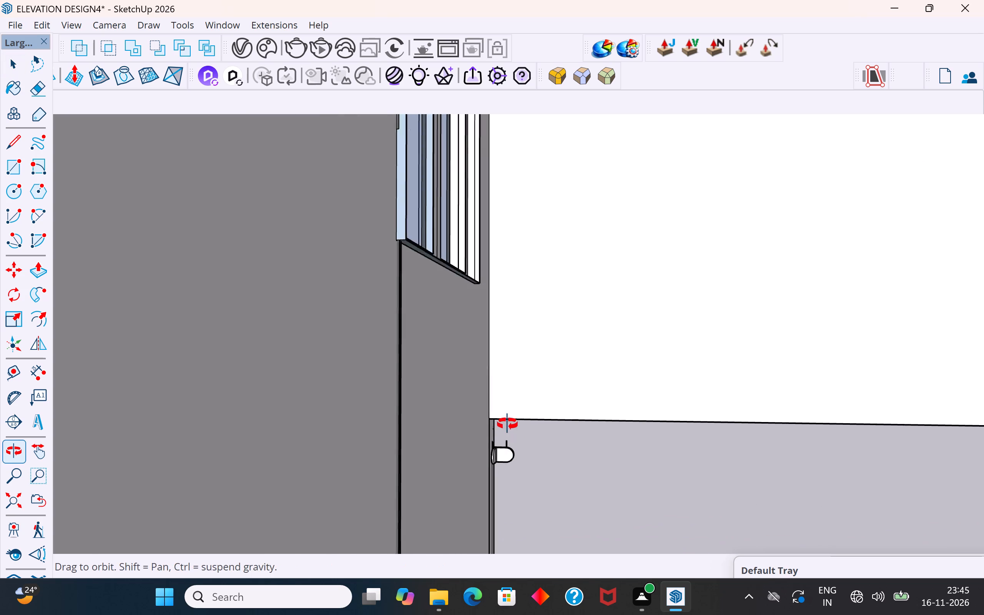
middle_click_drag(507, 424, 507, 416)
scroll(509, 447, "up", 8)
left_click_drag(539, 414, 492, 489)
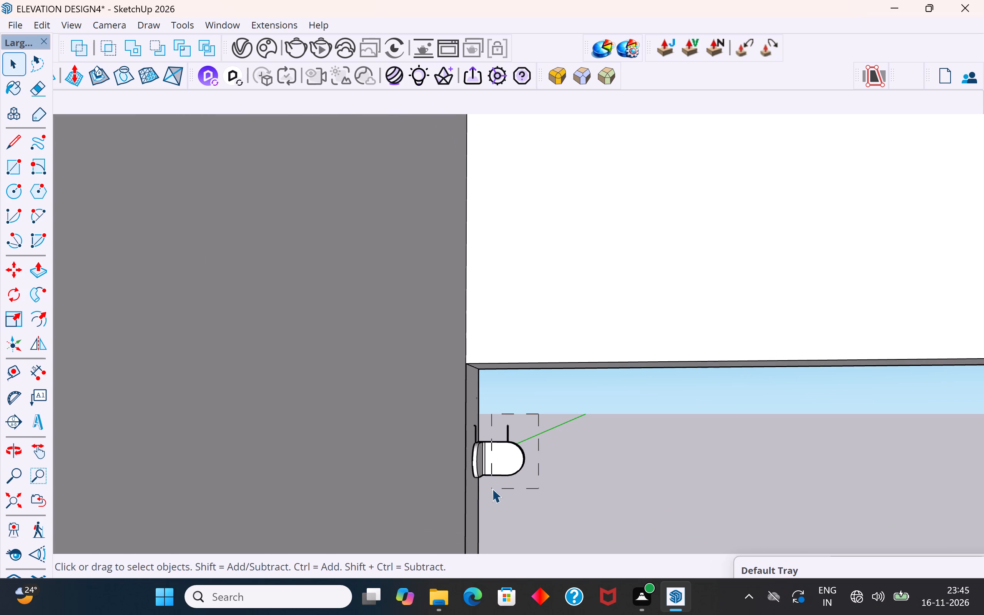
key("Delete")
scroll(475, 465, "up", 11)
middle_click_drag(469, 462, 477, 468)
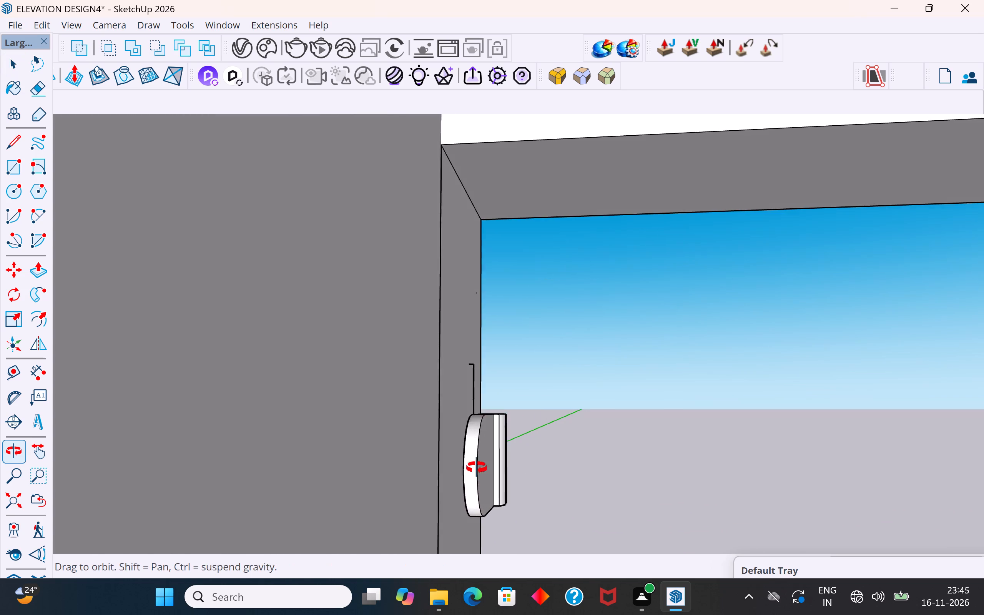
middle_click_drag(477, 468, 491, 450)
left_click_drag(558, 401, 488, 518)
key("Delete")
Delete the outer curved edges of the rounded glass clamp that project past the end of the side wall.
middle_click_drag(482, 469, 479, 468)
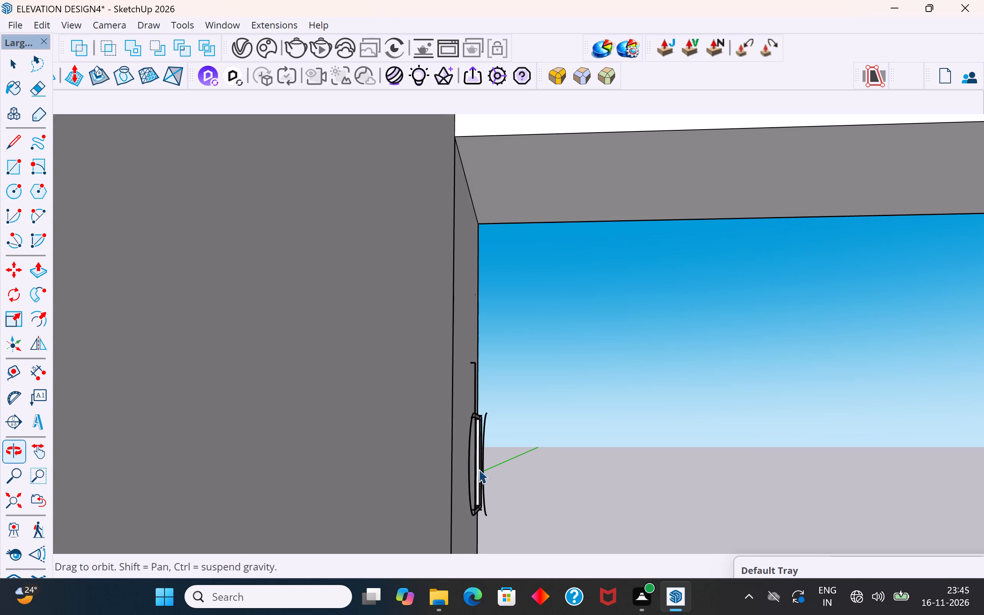
scroll(475, 485, "up", 1)
middle_click_drag(475, 485, 483, 481)
left_click_drag(537, 388, 478, 538)
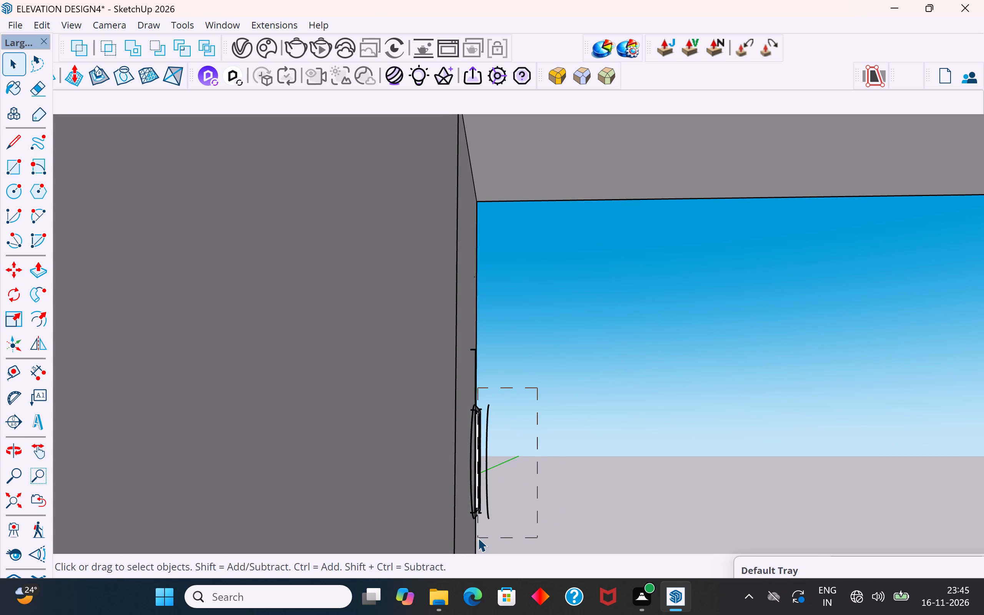
left_click_drag(478, 538, 480, 538)
key("Delete")
Delete the narrow white strip faces and their edges in the clamp remnant along the side wall's end.
scroll(475, 509, "up", 6)
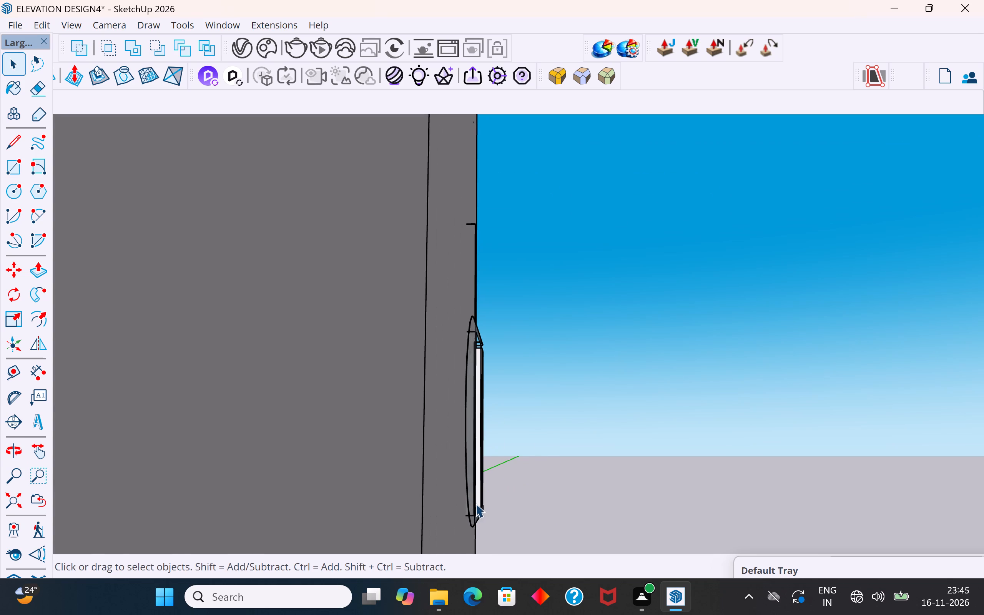
left_click(477, 492)
key("Delete")
left_click(482, 466)
key("Delete")
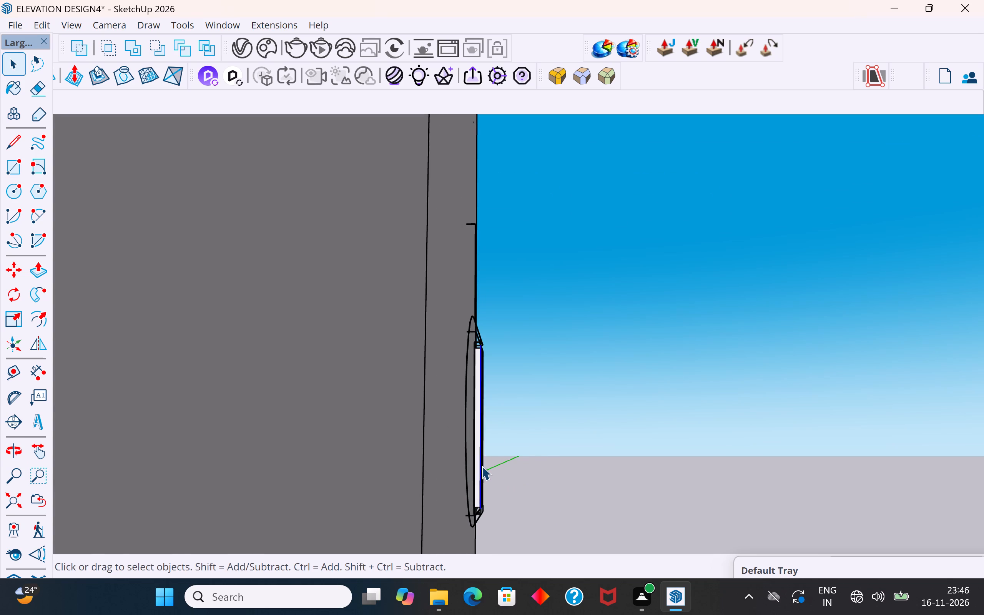
scroll(476, 456, "up", 3)
left_click(476, 456)
key("Delete")
left_click(480, 456)
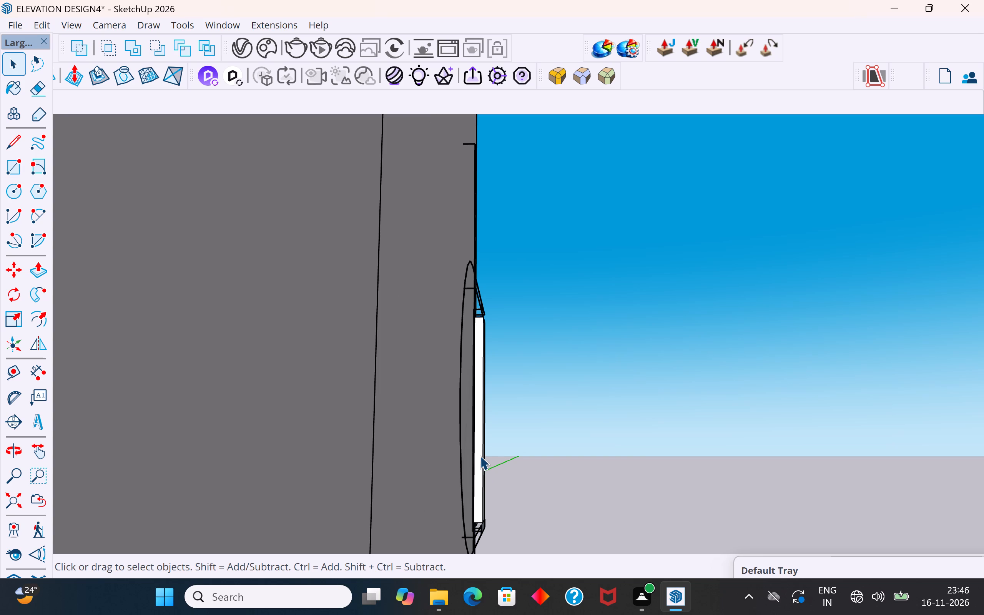
key("Delete")
left_click(480, 456)
key("Delete")
Delete the outer vertical edges left from the clamp strip and the small piece at its lower corner.
left_click(480, 456)
left_click_drag(512, 403, 492, 459)
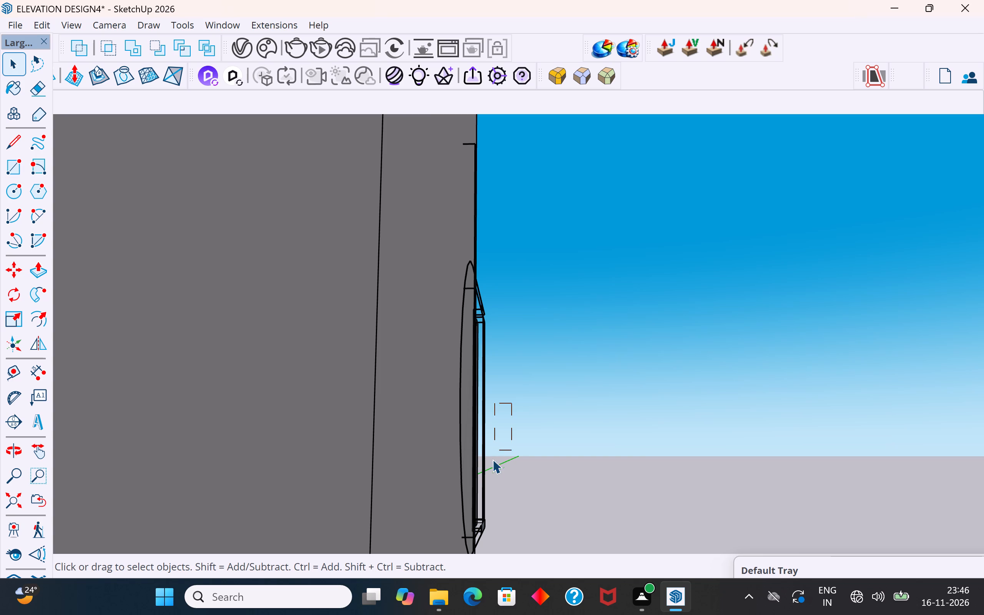
left_click_drag(492, 459, 480, 477)
key("Delete")
left_click(483, 529)
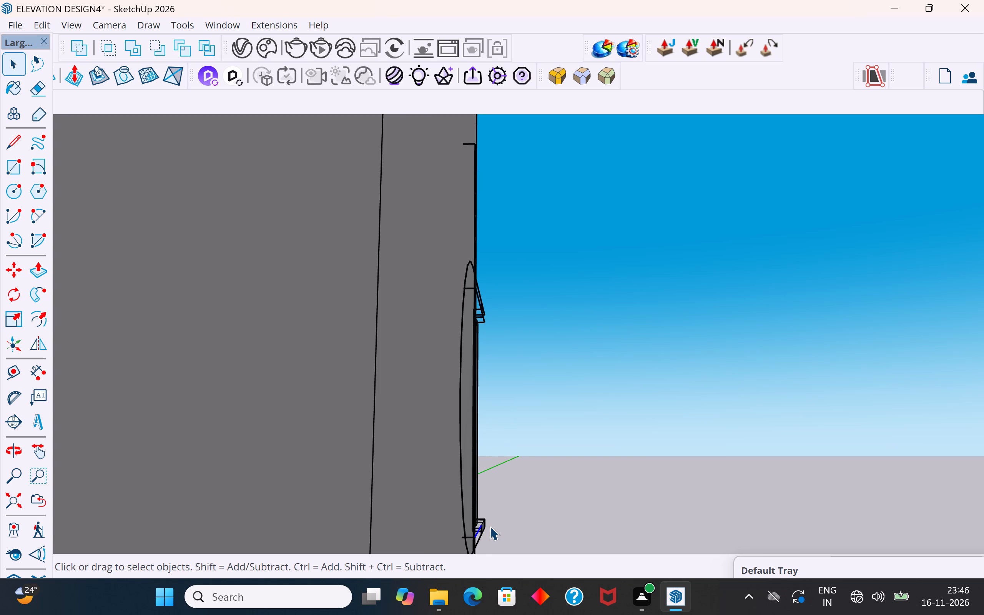
key("Delete")
Erase the clamp's curved outline, the long vertical line and the short stray edges on the side wall's end face.
middle_click_drag(494, 522, 418, 576)
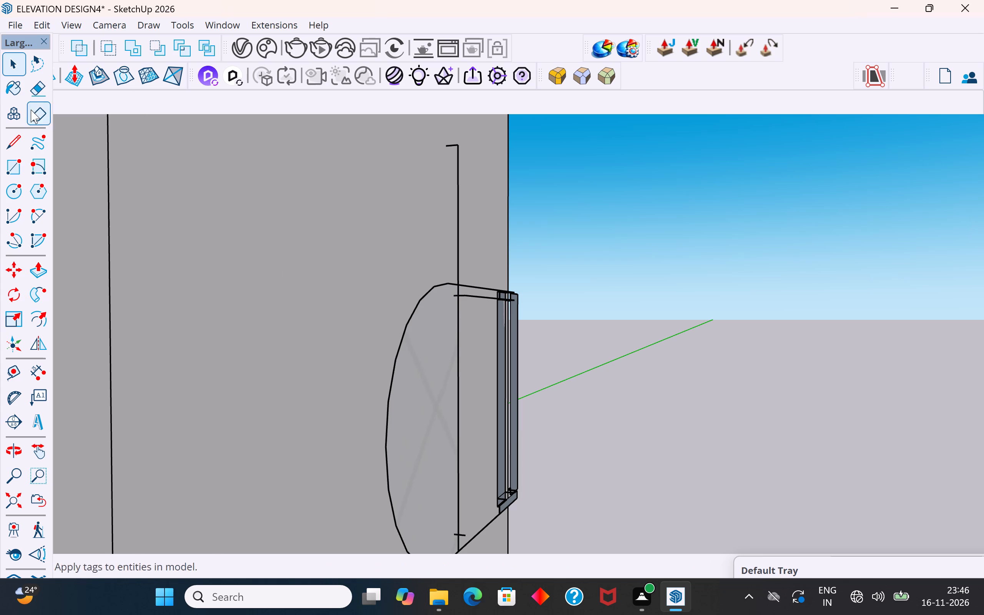
left_click(39, 94)
left_click_drag(488, 259, 395, 403)
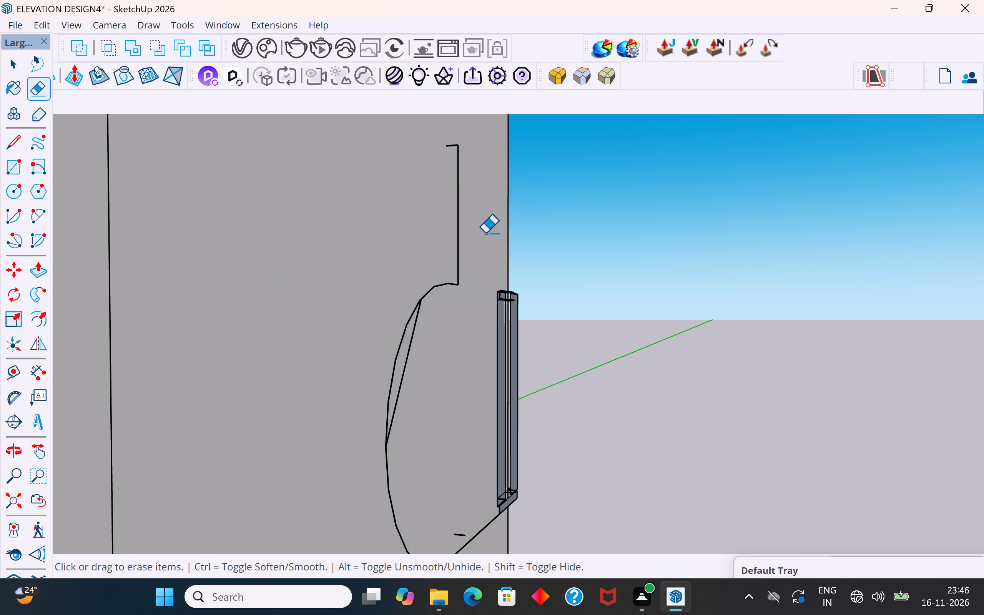
left_click_drag(477, 227, 317, 450)
left_click_drag(458, 258, 461, 306)
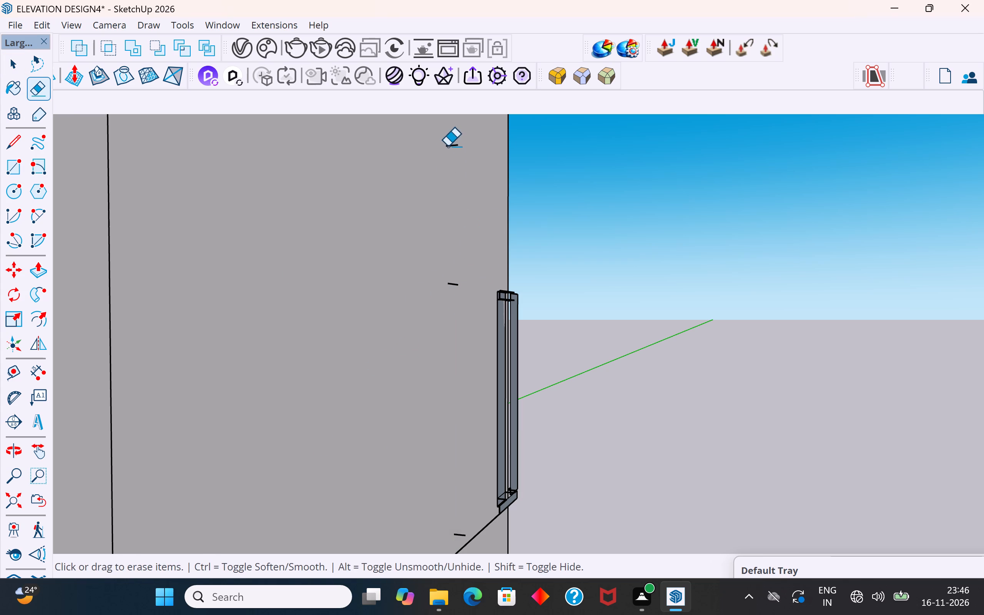
left_click_drag(449, 138, 450, 161)
left_click(456, 286)
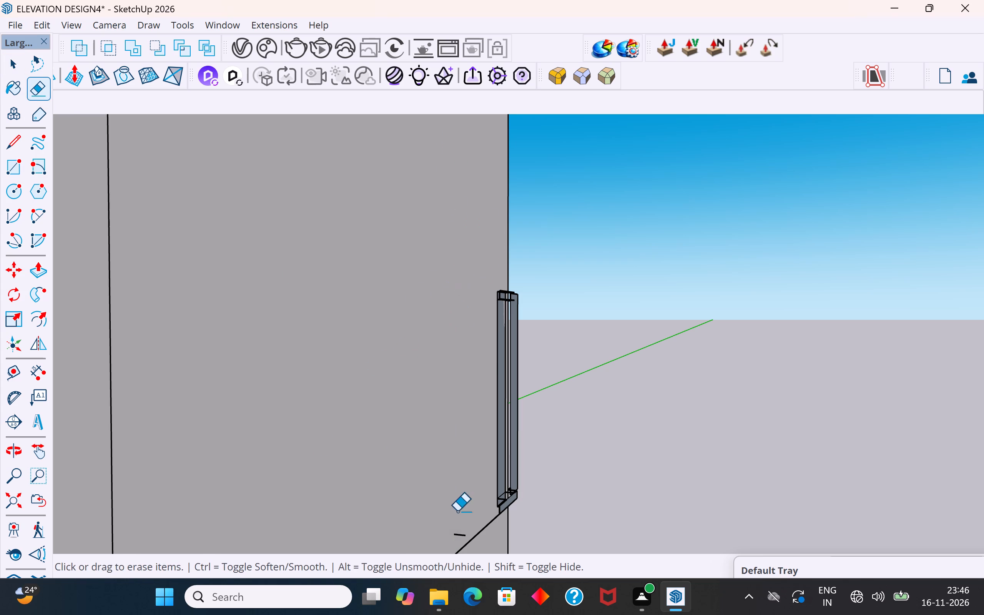
scroll(488, 347, "down", 3)
left_click_drag(484, 496, 462, 445)
left_click_drag(467, 495, 467, 484)
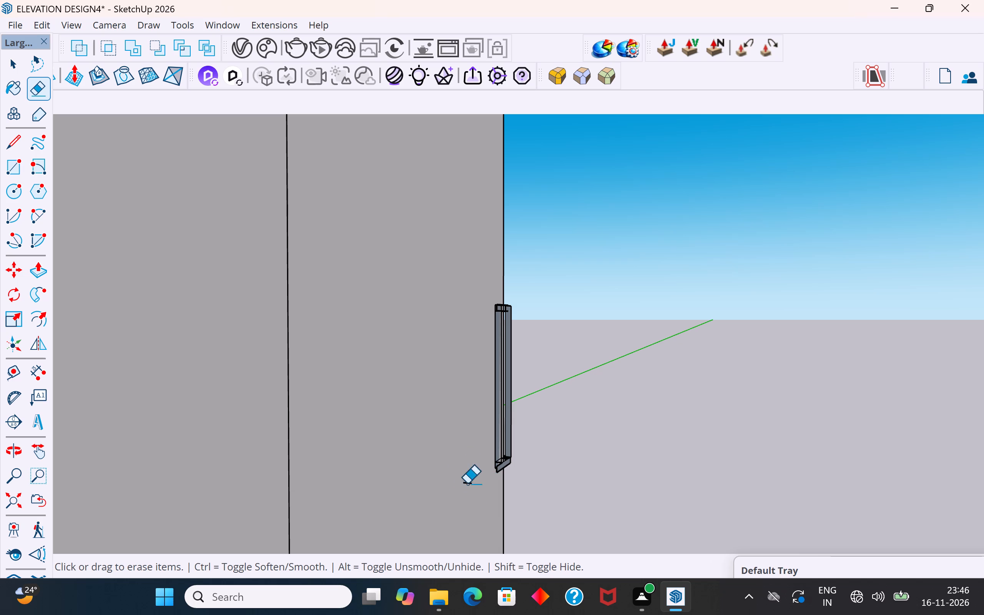
left_click_drag(467, 484, 465, 468)
Delete the thin plate of the clamp remnant projecting past the wall edge, keeping the wall face intact.
left_click_drag(491, 445, 514, 411)
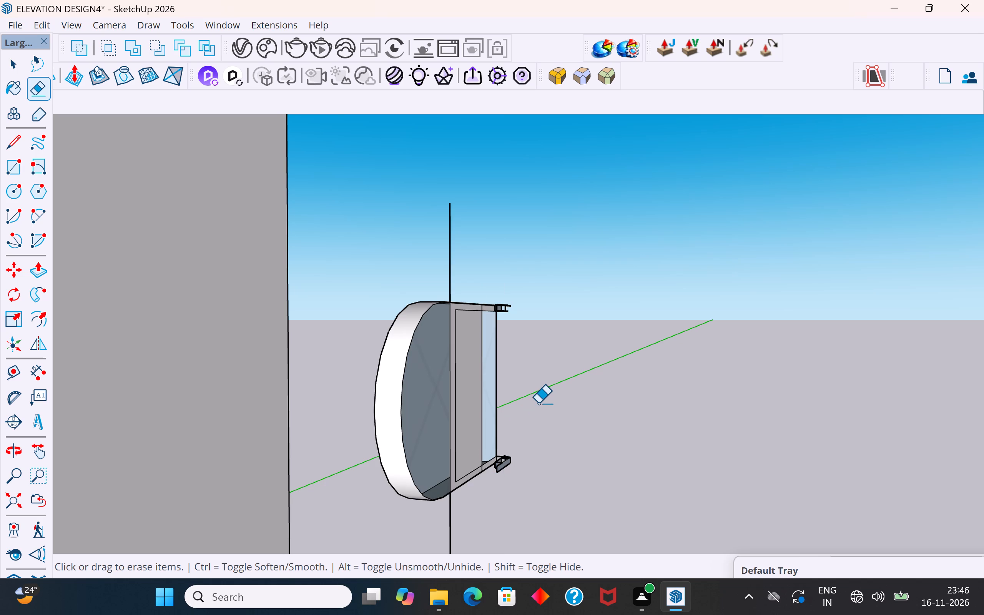
key("ctrl+z")
middle_click_drag(502, 426, 348, 556)
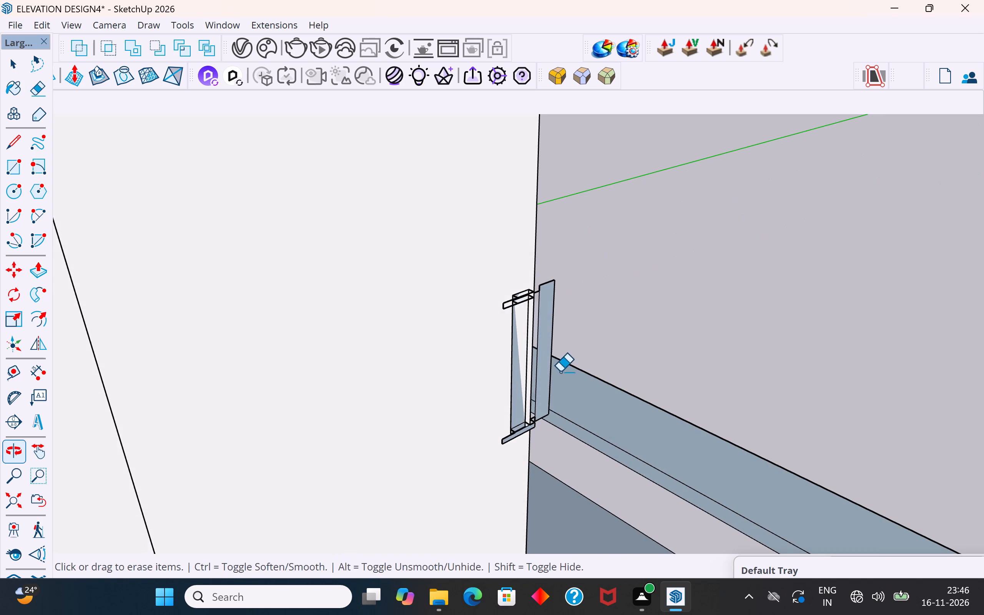
left_click(546, 317)
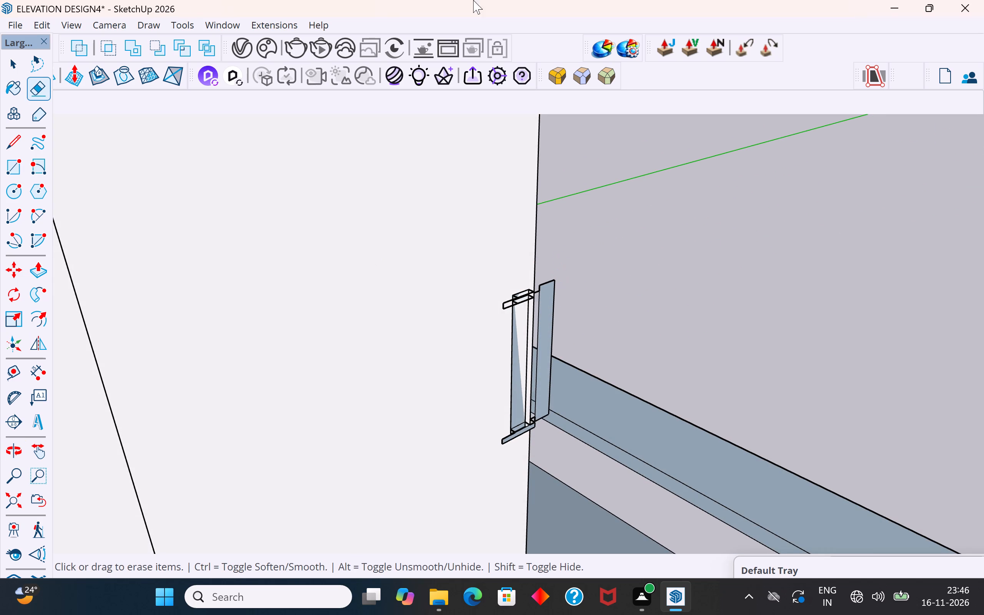
left_click(18, 70)
scroll(483, 283, "up", 2)
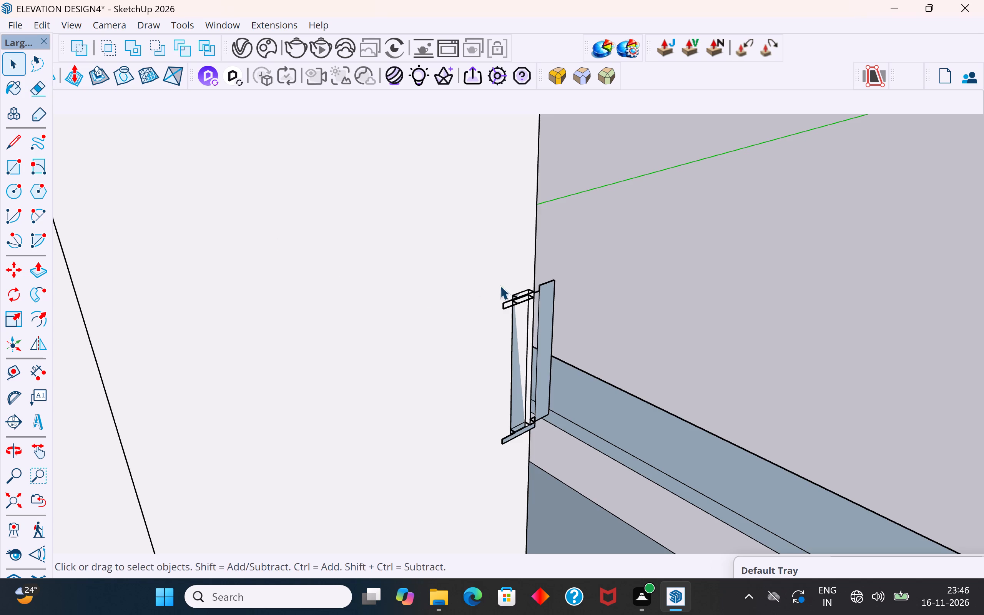
scroll(500, 286, "up", 1)
middle_click_drag(540, 324, 573, 206)
scroll(582, 314, "down", 2)
scroll(577, 333, "up", 4)
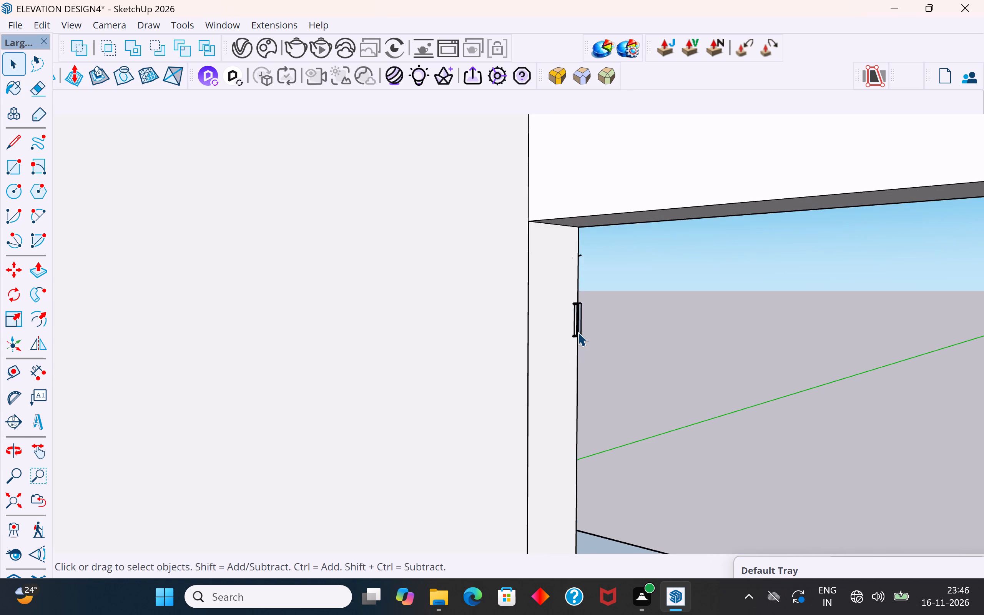
scroll(578, 332, "up", 3)
middle_click_drag(582, 305, 583, 278)
scroll(575, 325, "up", 11)
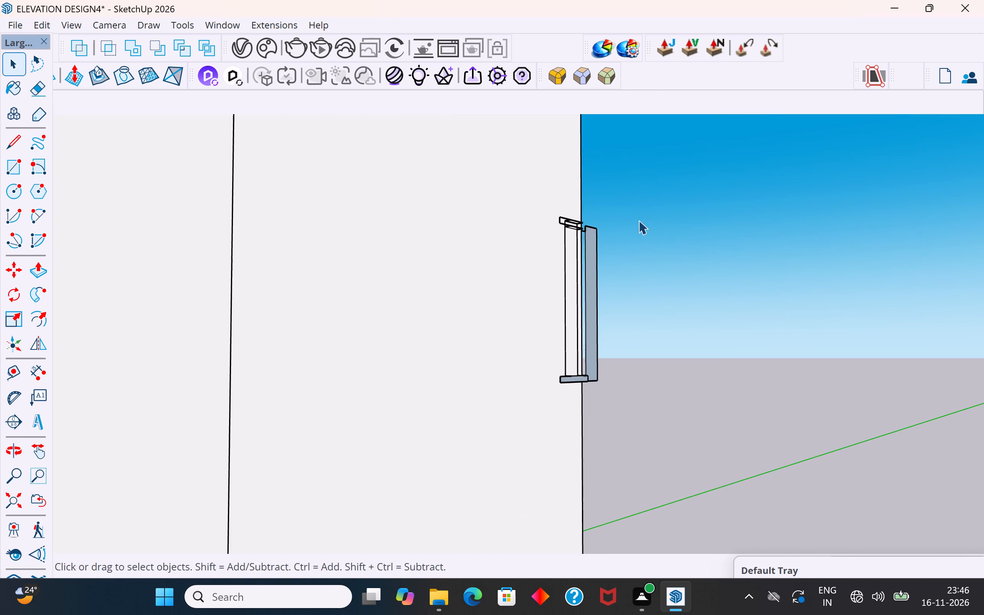
left_click_drag(649, 186, 586, 411)
key("Delete")
Delete the narrow vertical strip between the clamp's upper and lower brackets, along with its outer edge.
middle_click_drag(600, 369, 537, 382)
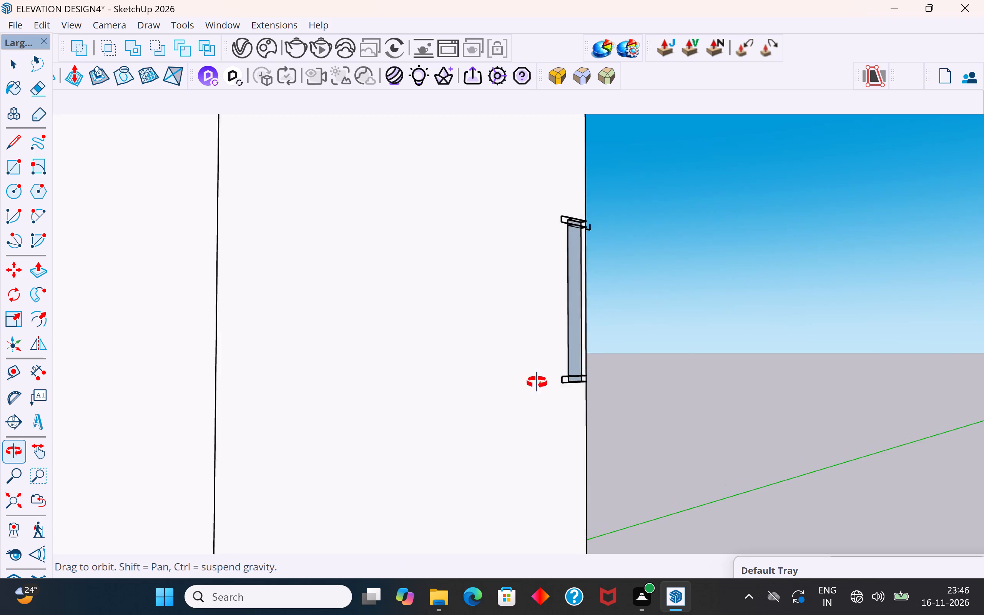
middle_click_drag(537, 382, 472, 451)
scroll(581, 352, "up", 3)
left_click(595, 351)
key("Delete")
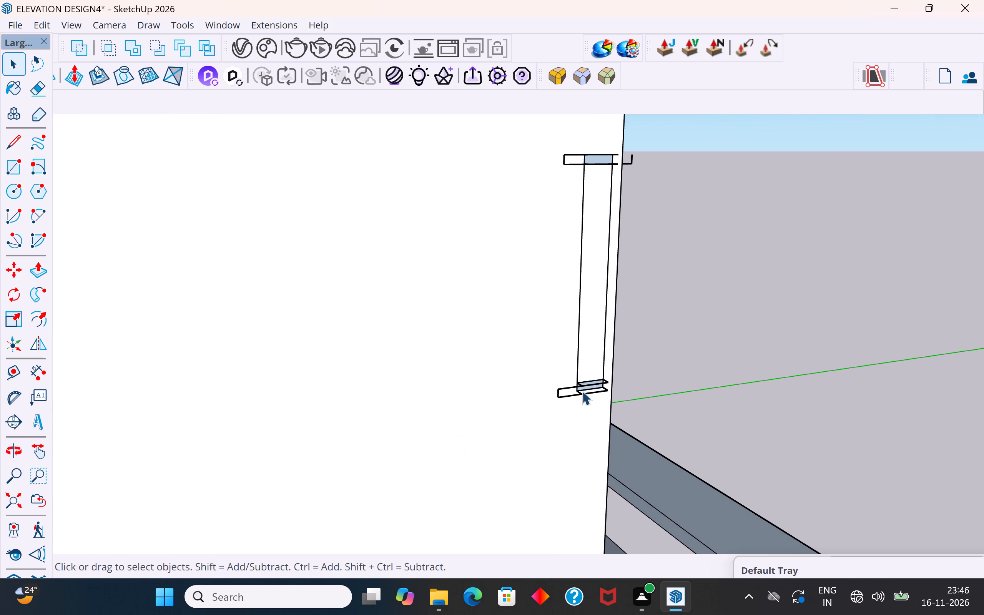
left_click(603, 353)
key("Delete")
Delete the lower bracket's small faces and edges and the remaining vertical line above it on the wall face.
left_click(594, 391)
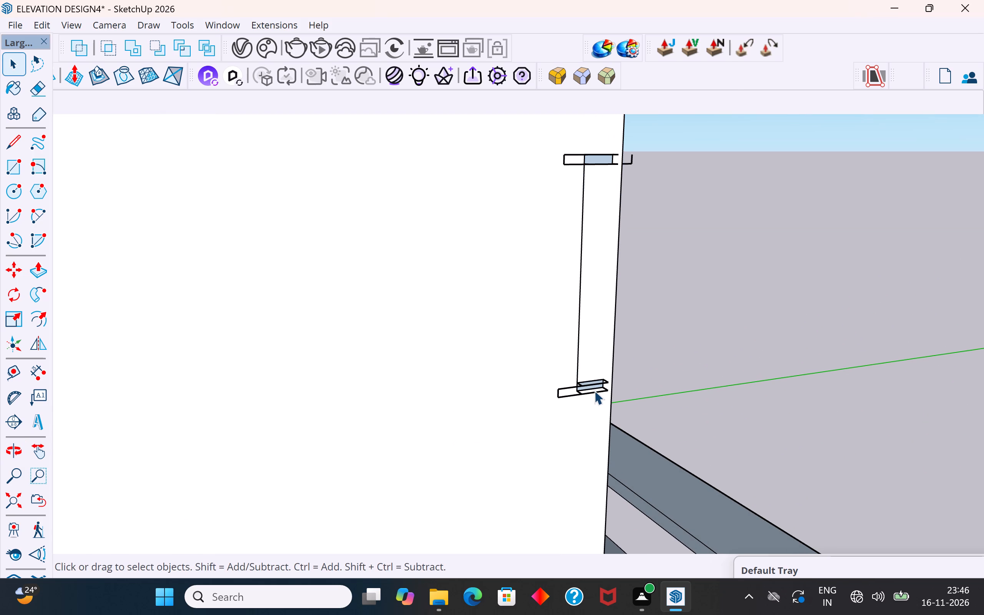
key("Delete")
left_click(596, 387)
key("Delete")
left_click(598, 383)
key("Delete")
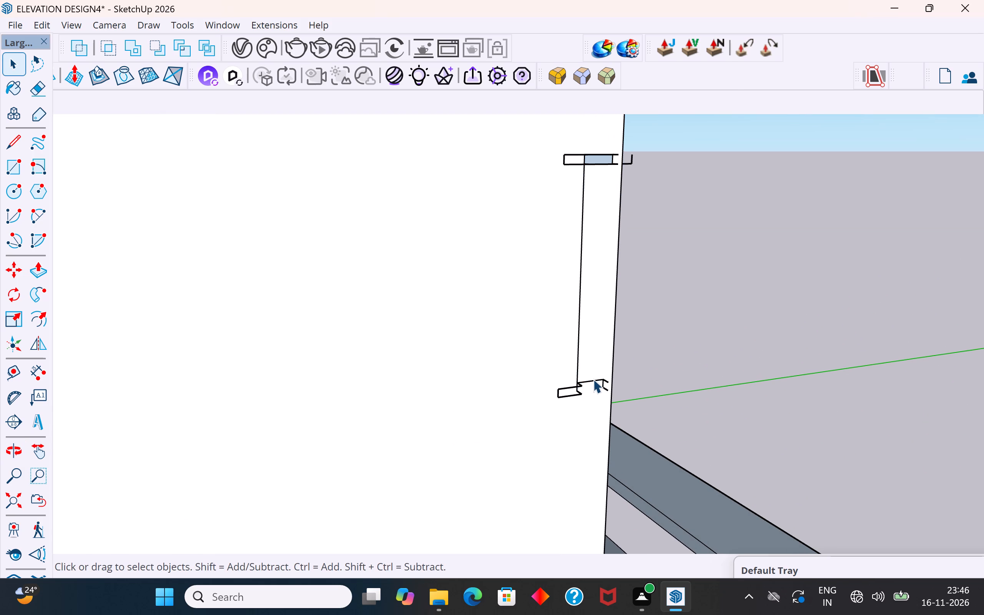
left_click(593, 379)
key("Delete")
left_click(578, 363)
key("Delete")
left_click(577, 387)
key("Delete")
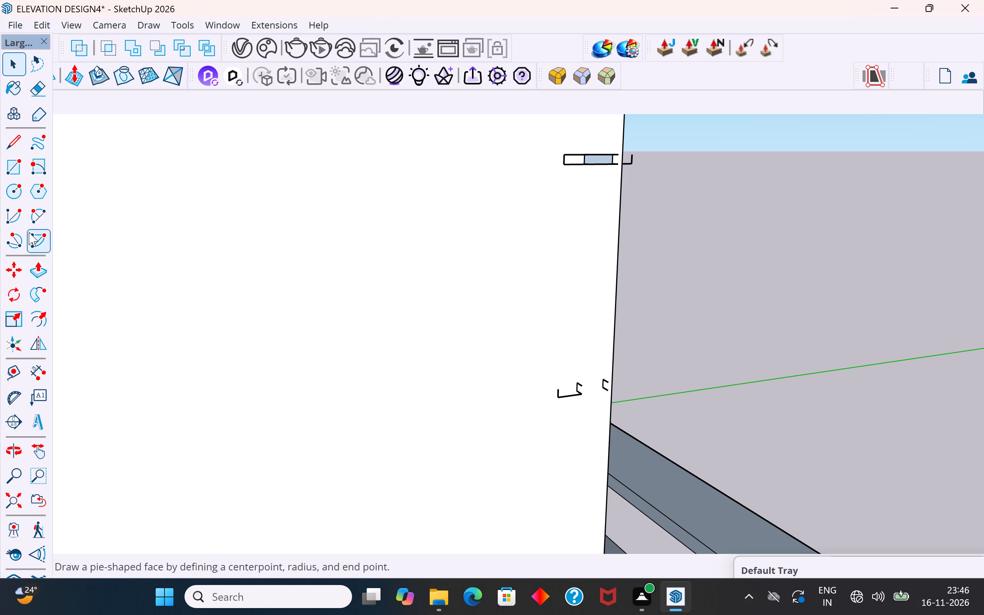
Erase the remaining short edge fragments of the lower bracket on the wall face.
left_click(34, 92)
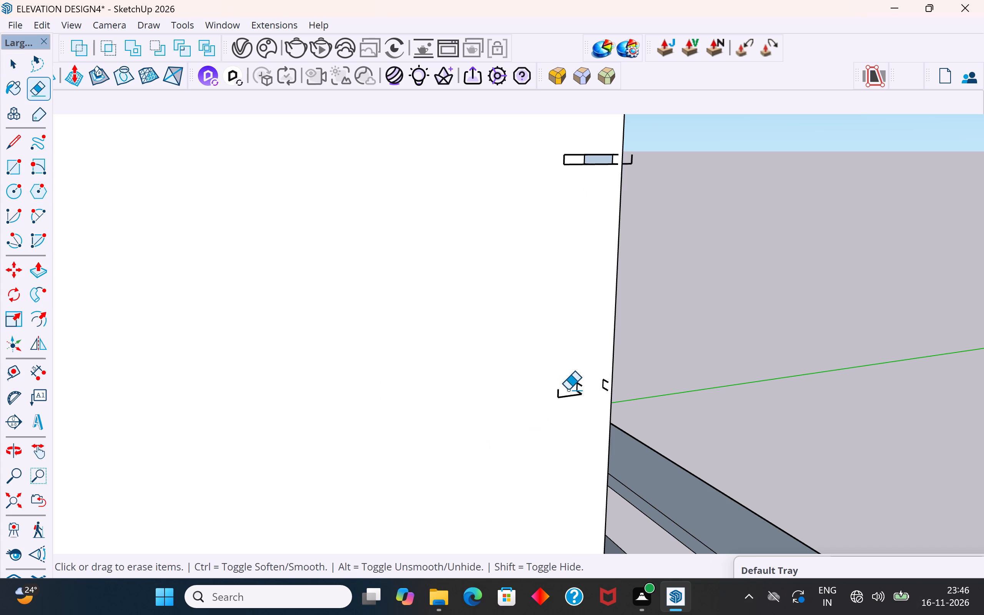
left_click_drag(568, 390, 568, 411)
left_click(557, 393)
left_click(579, 387)
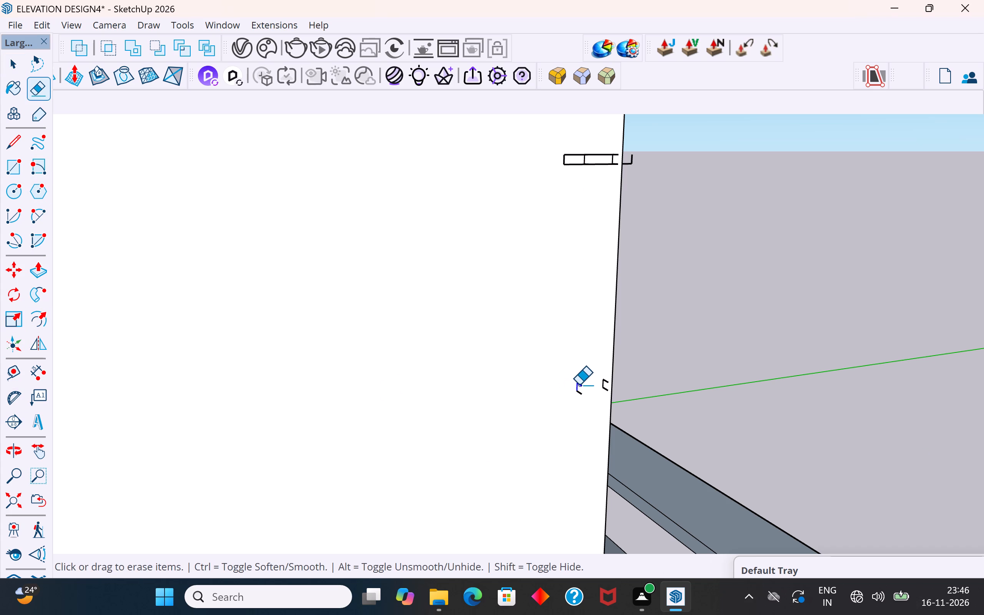
left_click(578, 392)
left_click(607, 389)
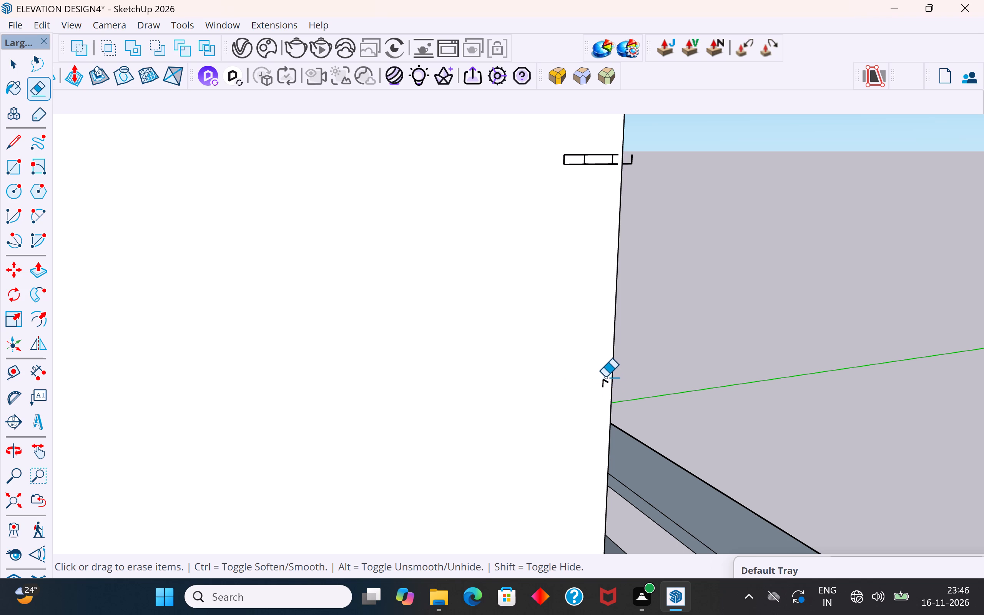
left_click(605, 379)
Erase the upper bracket's horizontal lines and short vertical ticks on the wall face, up to the wall edge.
left_click_drag(600, 155, 598, 191)
left_click_drag(579, 145, 575, 192)
left_click_drag(573, 148, 569, 196)
left_click_drag(587, 146, 586, 173)
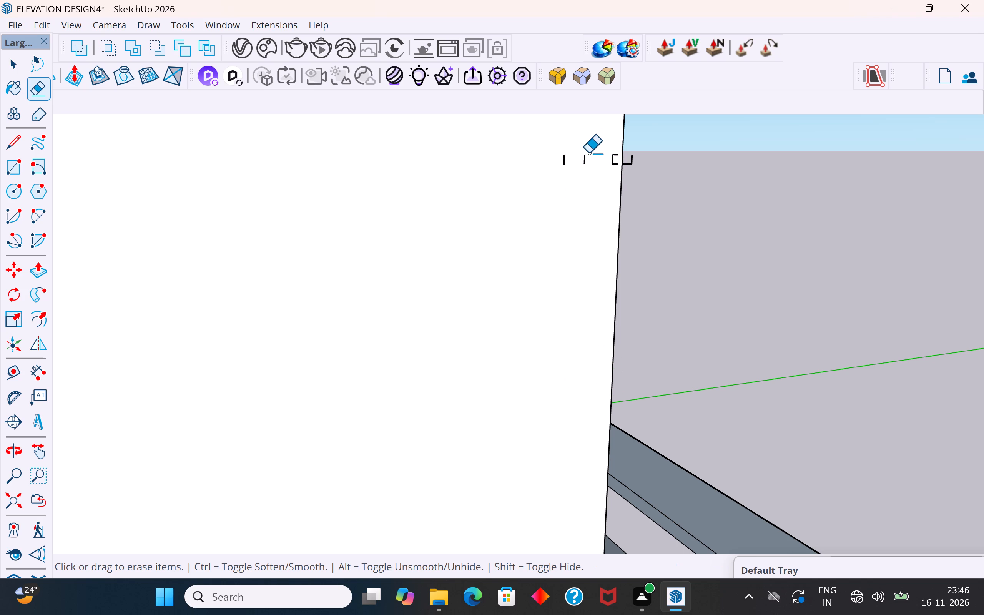
left_click_drag(586, 153, 580, 161)
left_click_drag(557, 160, 570, 160)
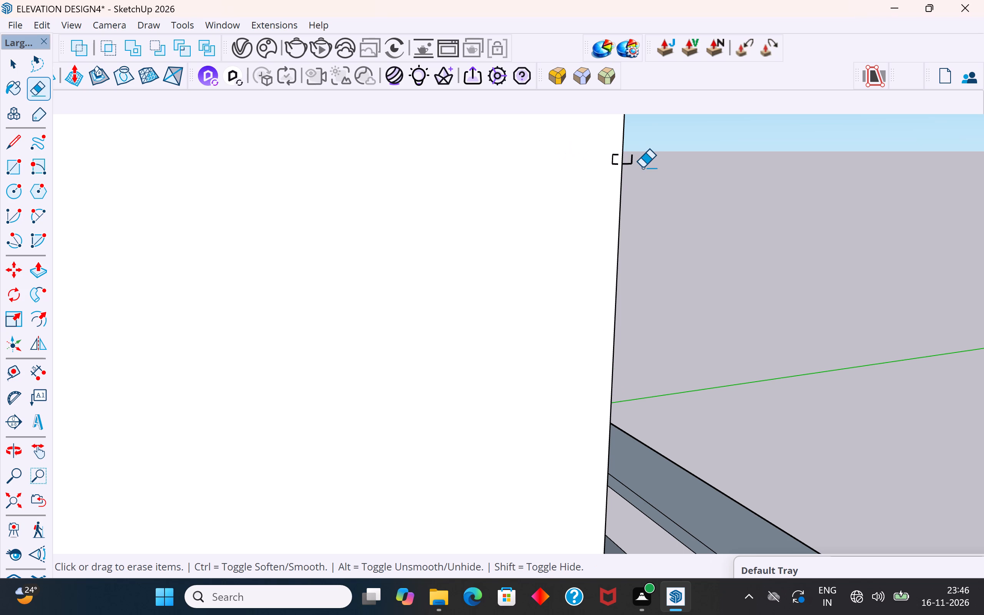
Delete the hooked lower end of the curved railing fragment beside the wall edge, below the overhanging slab.
scroll(633, 168, "up", 4)
scroll(633, 168, "down", 5)
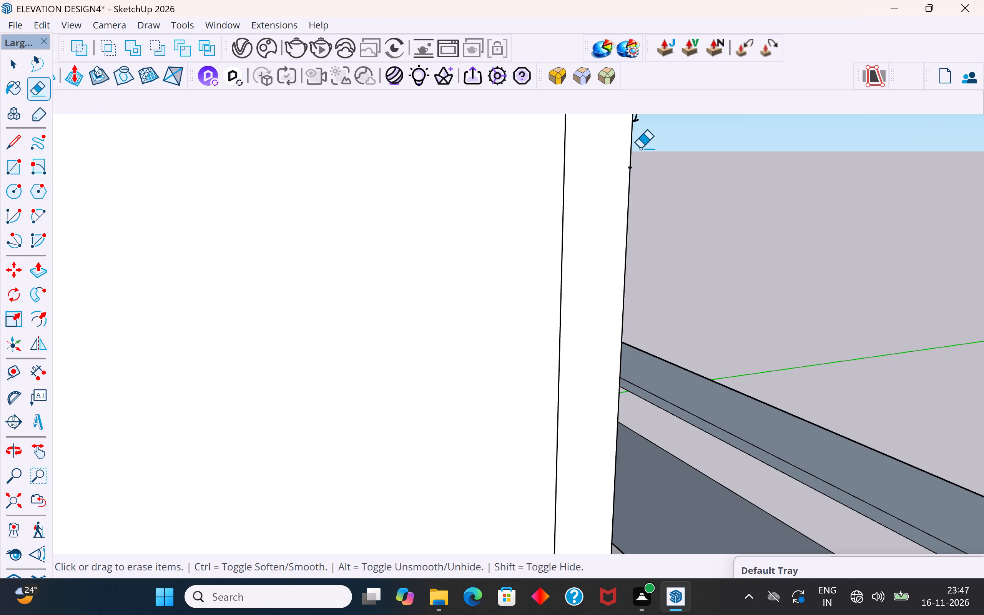
scroll(605, 342, "down", 2)
scroll(638, 158, "up", 2)
scroll(635, 154, "down", 2)
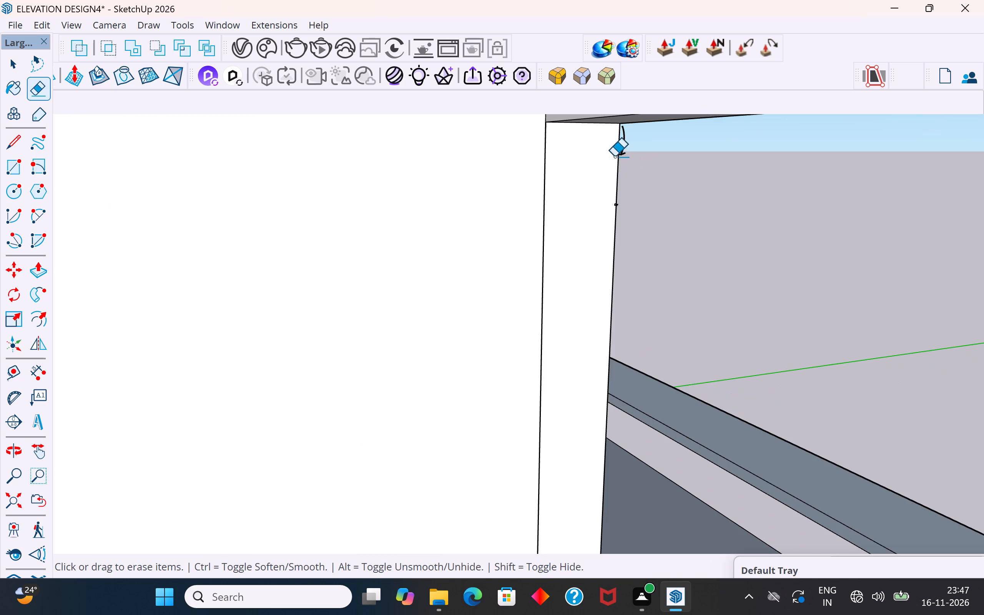
middle_click_drag(614, 156, 633, 123)
scroll(621, 125, "up", 7)
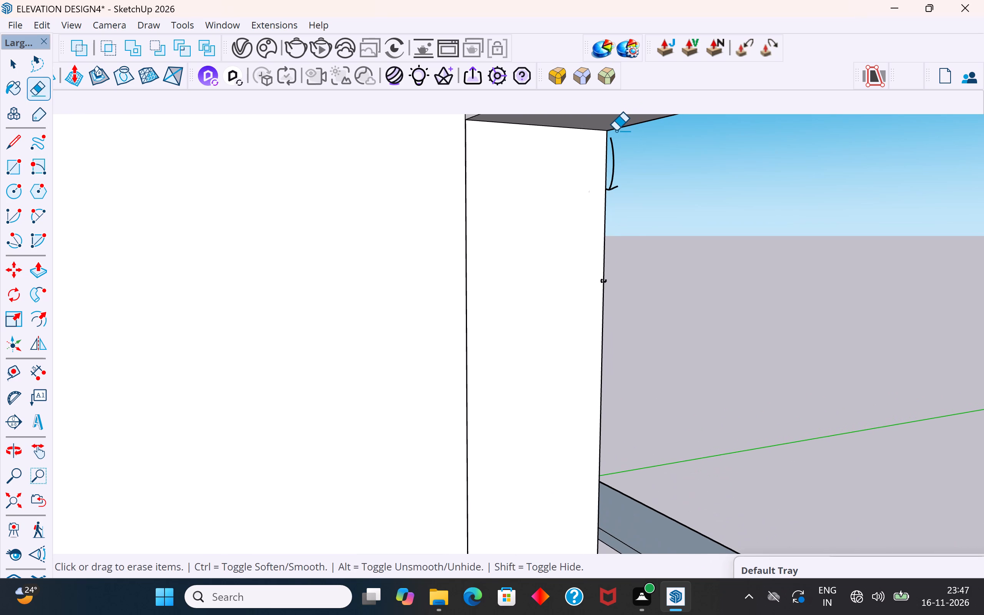
left_click(15, 54)
scroll(601, 168, "up", 3)
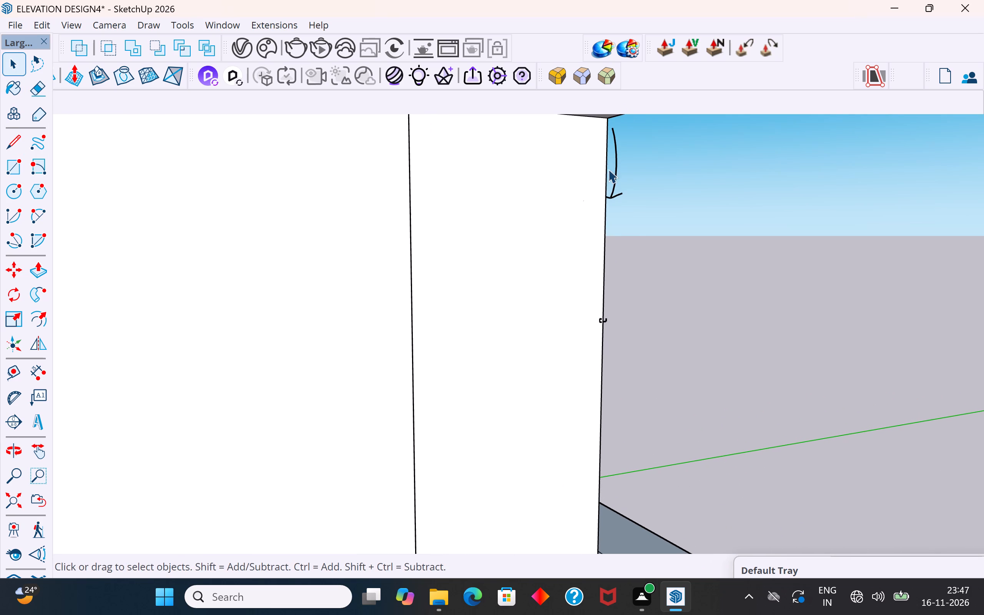
left_click_drag(628, 160, 609, 202)
key("Delete")
Delete the remaining short curved line beside the wall edge, just below the slab corner.
left_click_drag(637, 131, 629, 164)
scroll(639, 119, "up", 3)
scroll(605, 235, "down", 2)
scroll(592, 298, "down", 7)
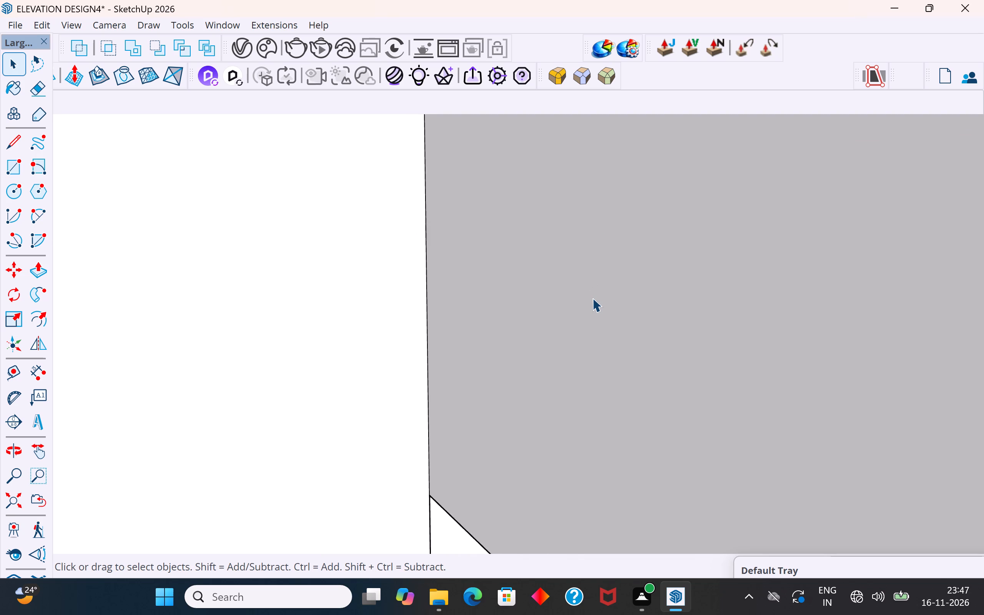
scroll(592, 298, "down", 15)
scroll(563, 390, "up", 3)
middle_click_drag(589, 386, 607, 342)
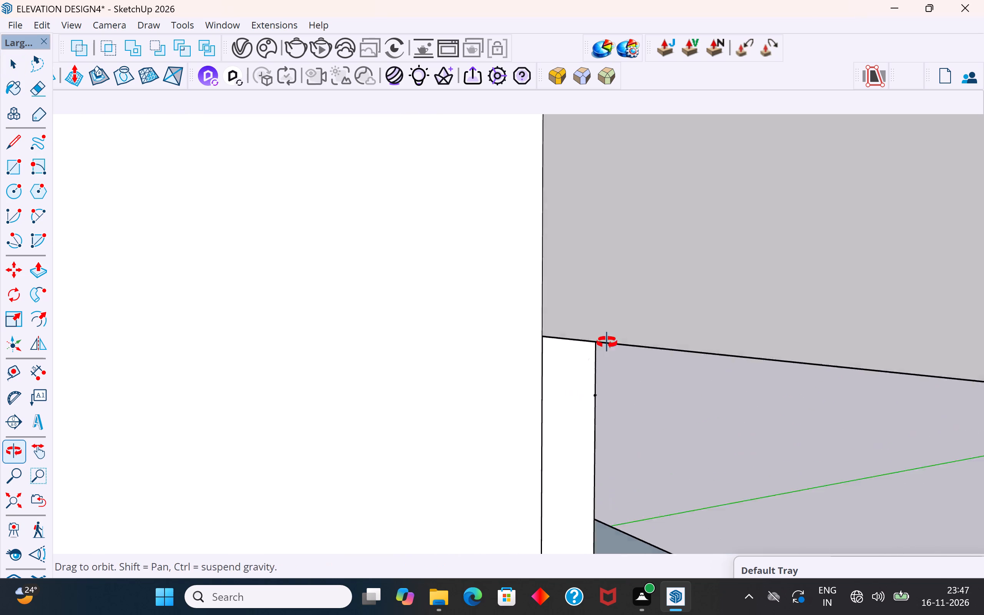
middle_click_drag(607, 342, 608, 339)
scroll(606, 353, "down", 1)
scroll(586, 414, "up", 2)
scroll(607, 331, "up", 17)
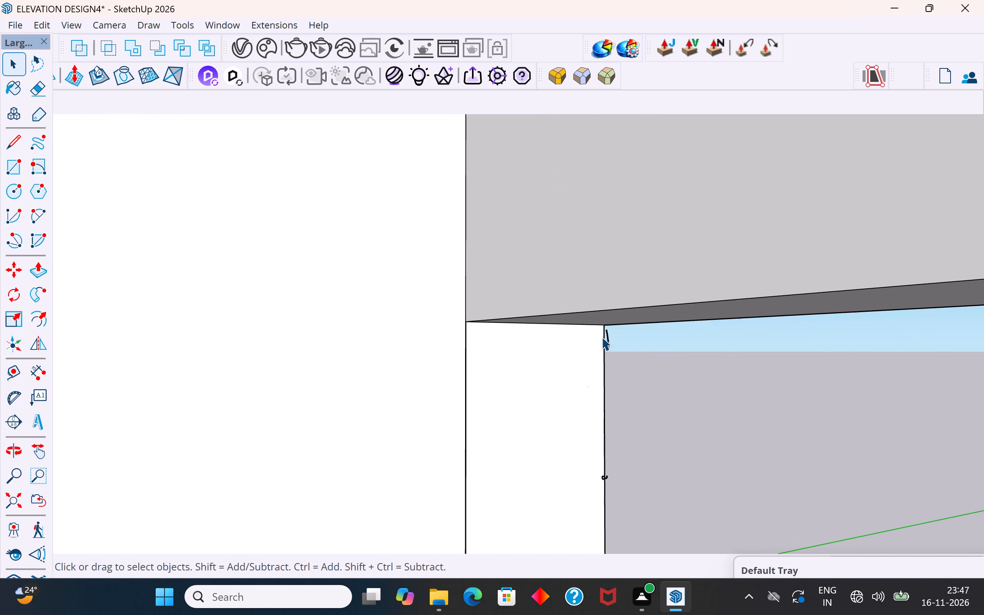
scroll(602, 337, "up", 10)
left_click_drag(640, 313, 614, 375)
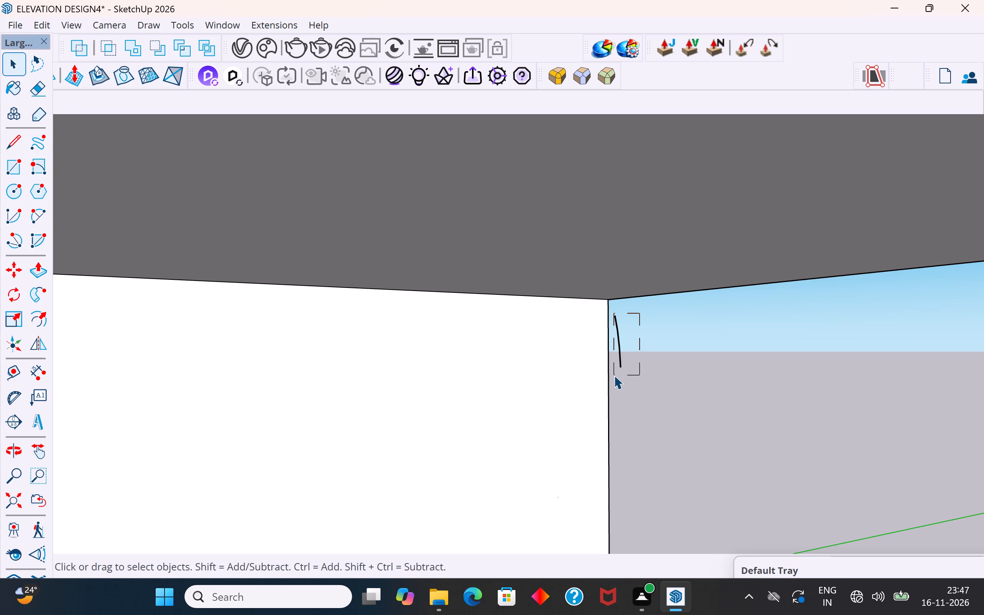
key("Delete")
Delete the short vertical tick and slanted line of the bracket fragment projecting beyond the wall edge.
scroll(686, 295, "down", 4)
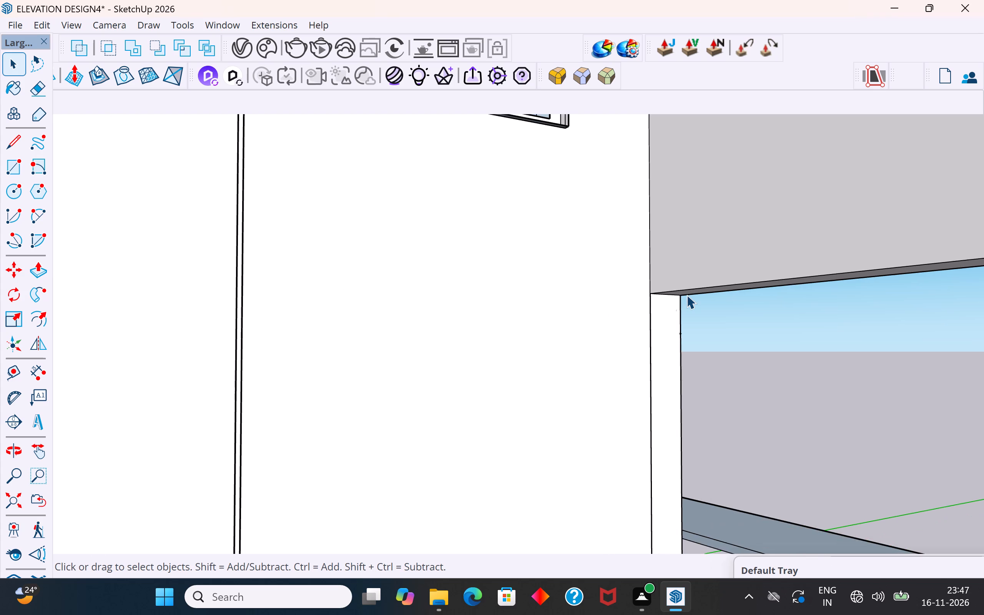
scroll(676, 337, "up", 13)
scroll(689, 335, "down", 4)
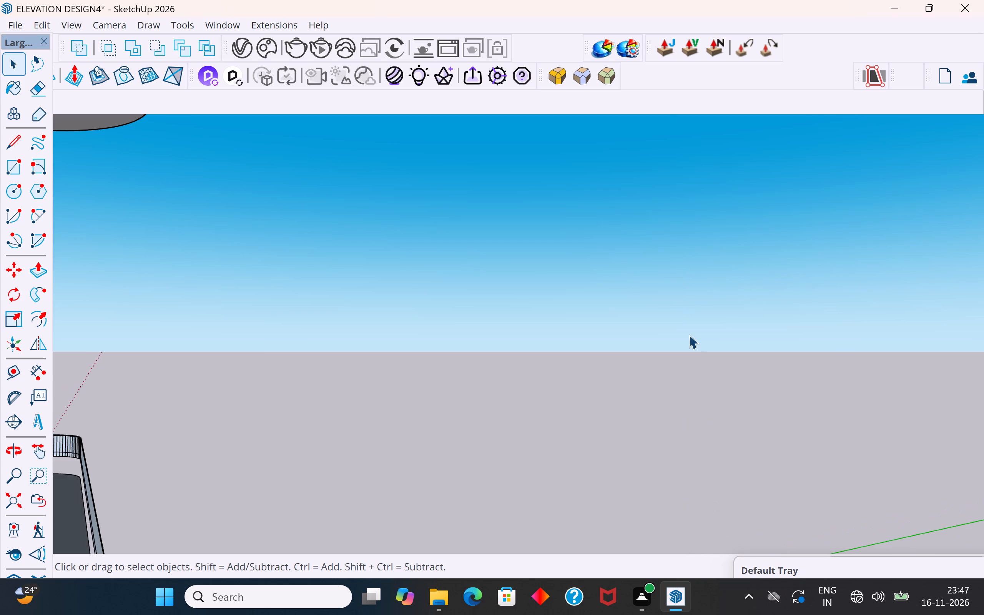
scroll(689, 335, "down", 3)
middle_click_drag(687, 337, 713, 354)
scroll(681, 331, "up", 8)
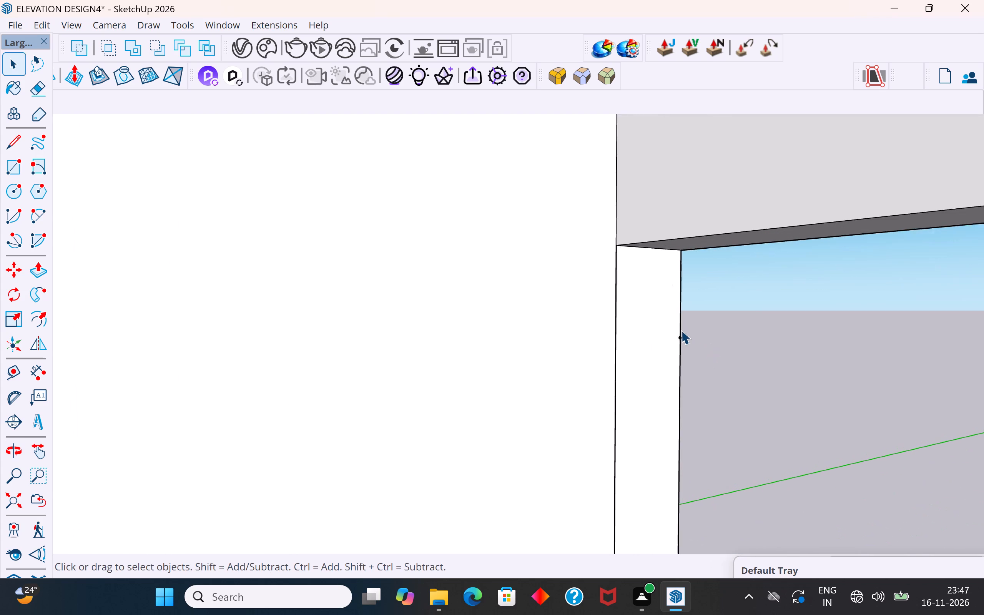
scroll(681, 330, "up", 20)
middle_click_drag(678, 347, 691, 356)
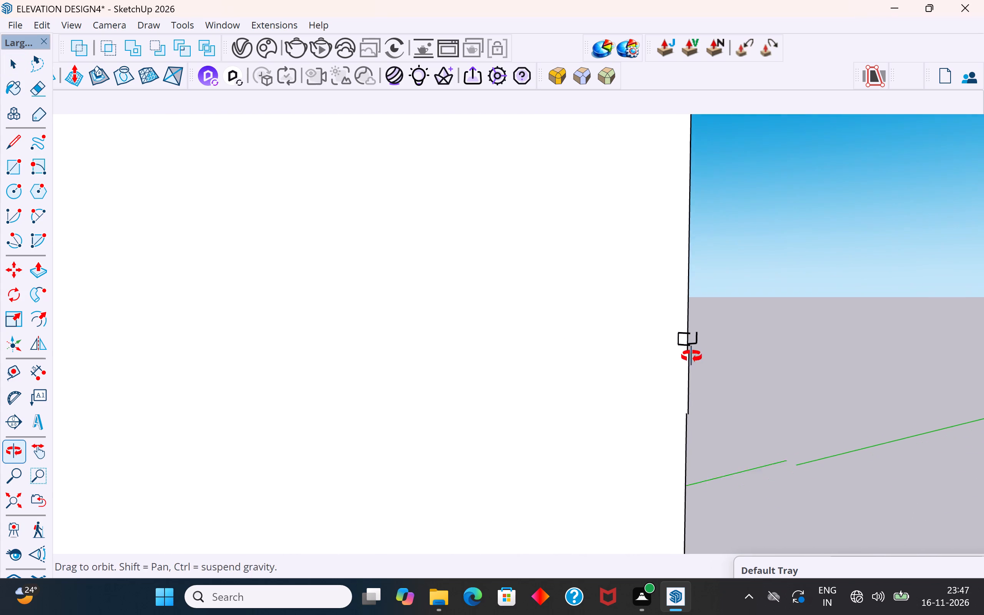
middle_click_drag(691, 356, 702, 367)
scroll(691, 332, "up", 3)
scroll(691, 332, "down", 4)
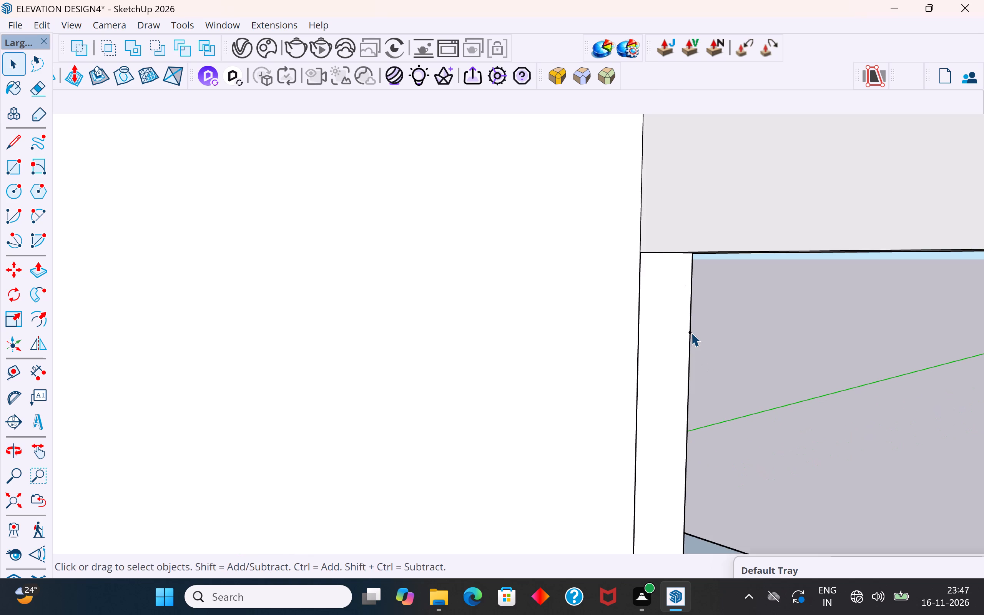
scroll(691, 332, "up", 20)
scroll(691, 332, "up", 6)
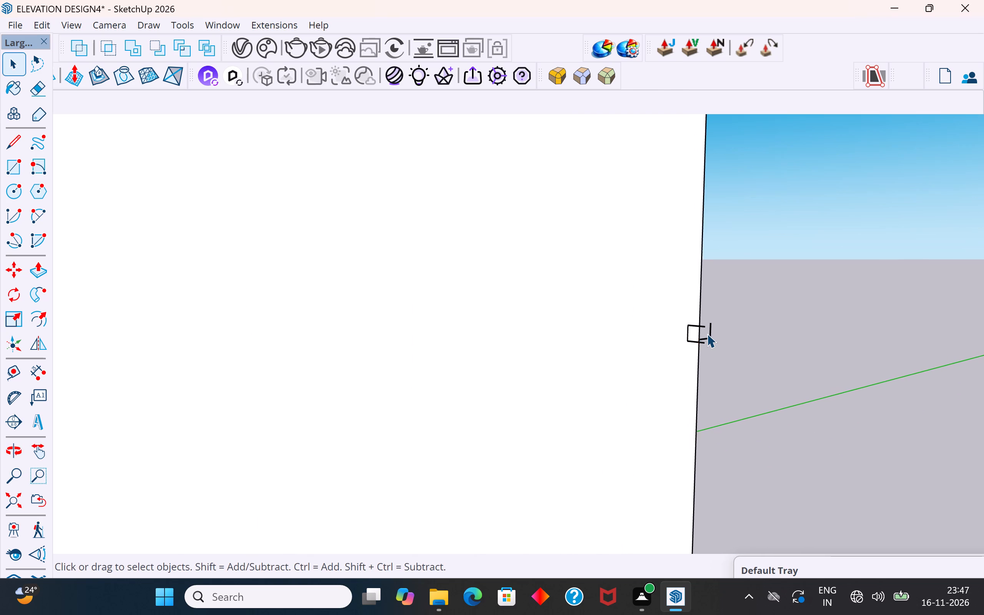
scroll(707, 334, "up", 3)
scroll(705, 334, "down", 5)
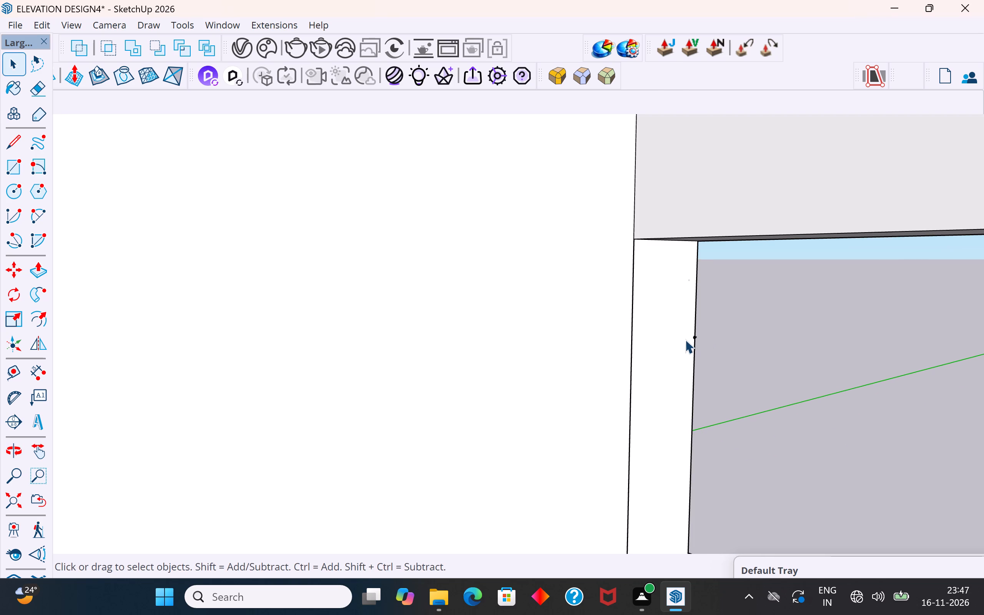
scroll(685, 339, "up", 20)
scroll(685, 339, "up", 5)
left_click(728, 330)
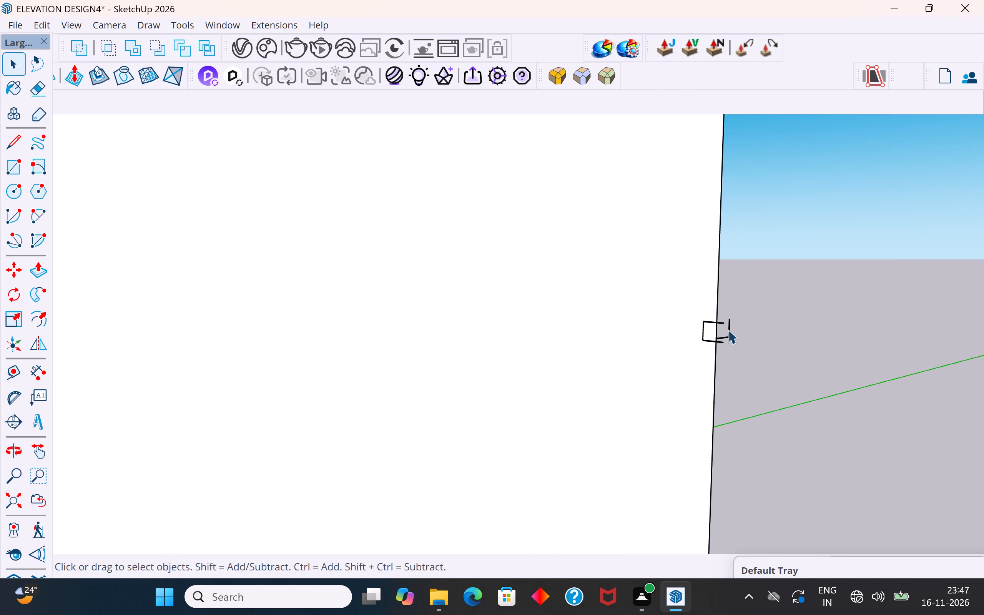
key("Delete")
left_click_drag(734, 323, 726, 353)
key("Delete")
Delete the bracket fragment's lower, upper and vertical edges at the wall edge.
left_click(713, 341)
key("Delete")
left_click(714, 322)
key("Delete")
left_click(703, 331)
key("Delete")
Delete the tiny stray fragment floating in the air beyond the terrace, below the projecting canopy wall.
scroll(689, 338, "down", 16)
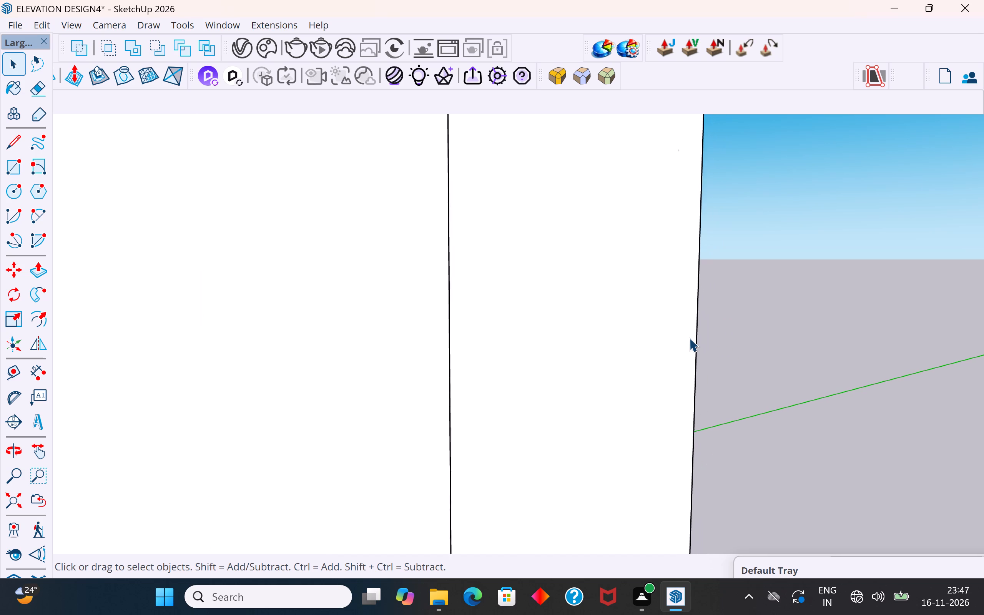
scroll(689, 338, "down", 2)
left_click(17, 495)
scroll(541, 356, "down", 3)
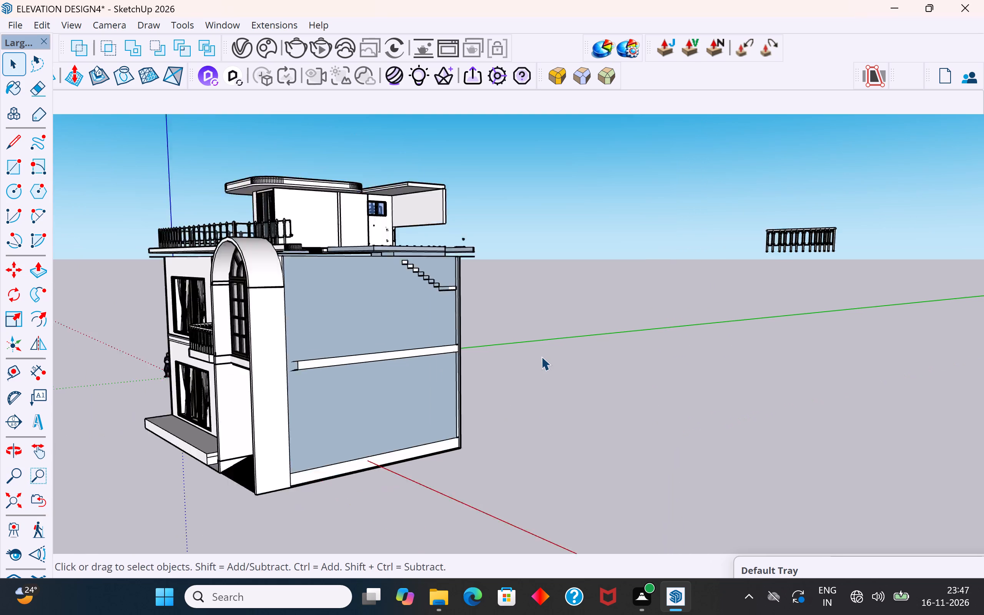
scroll(541, 356, "down", 2)
middle_click_drag(478, 359, 405, 417)
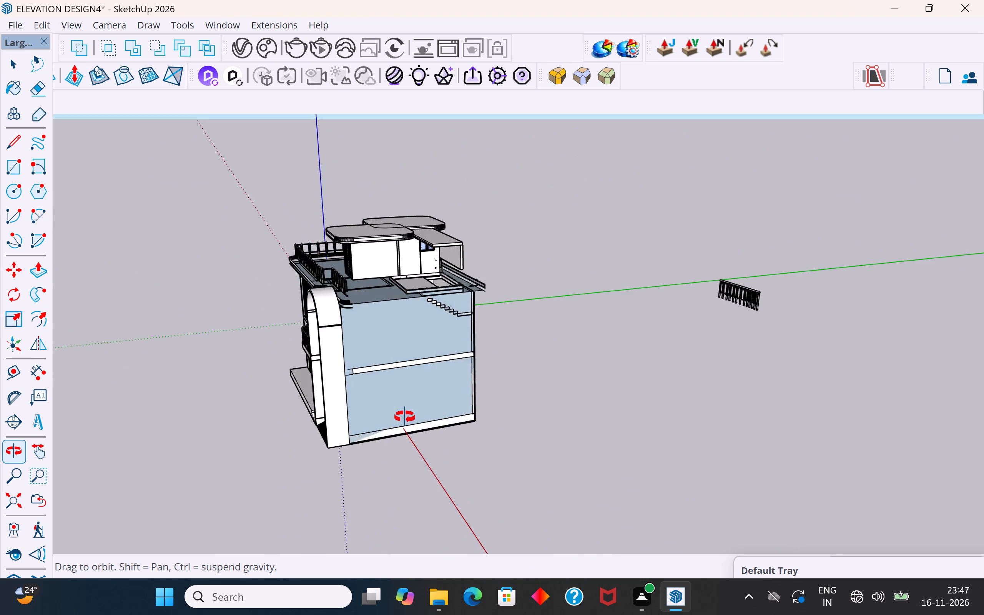
middle_click_drag(405, 417, 535, 454)
scroll(457, 305, "up", 6)
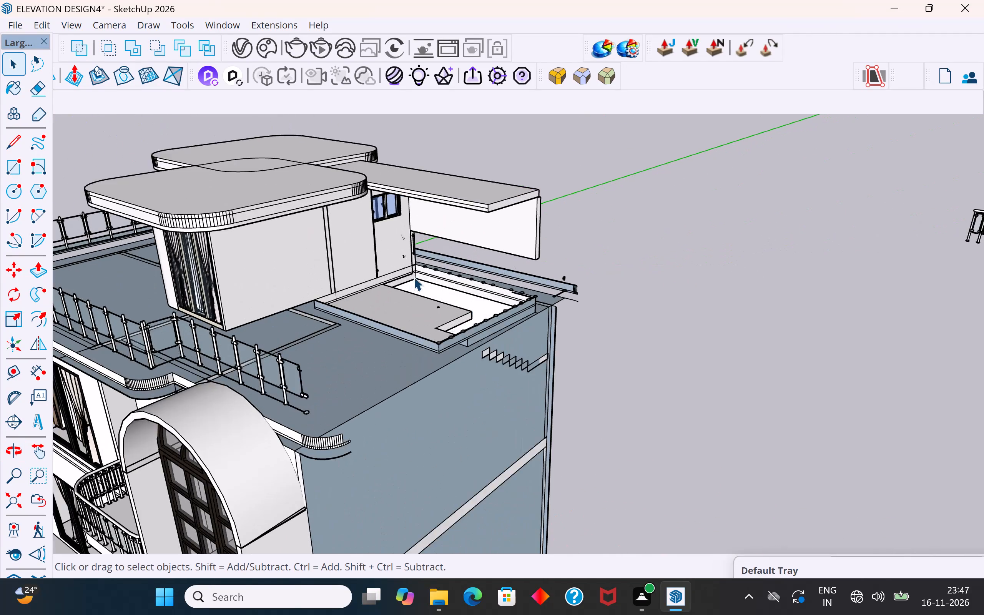
scroll(414, 277, "up", 5)
middle_click_drag(452, 336, 474, 349)
scroll(472, 342, "up", 1)
middle_click_drag(473, 341, 550, 249)
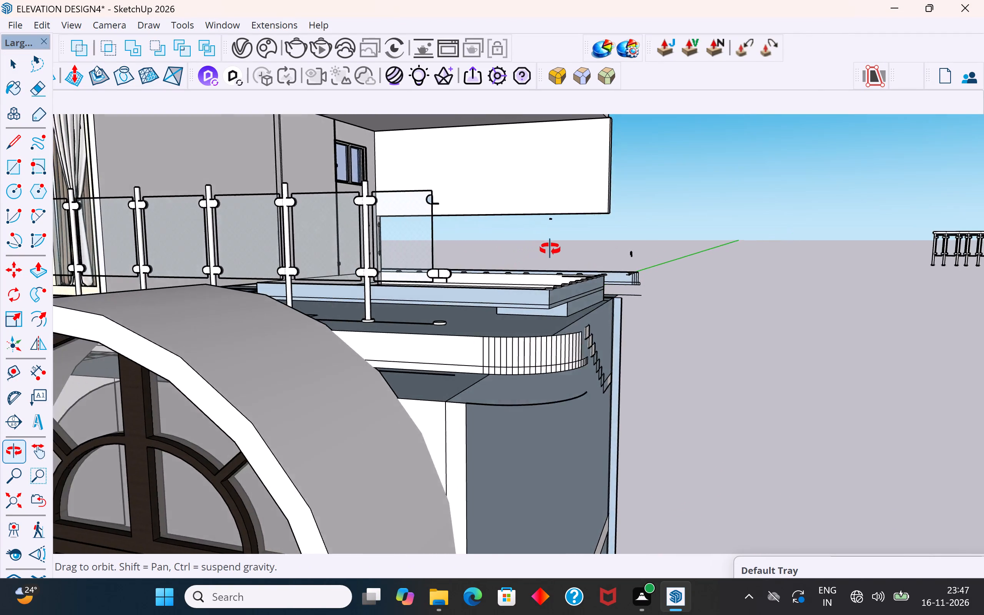
middle_click_drag(550, 249, 575, 262)
left_click_drag(592, 225, 575, 242)
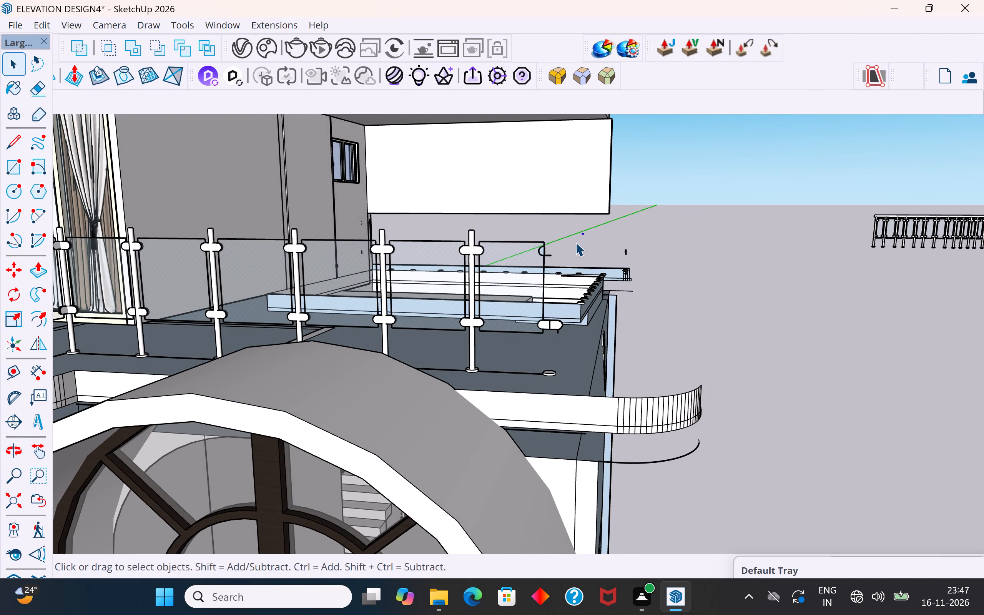
key("Delete")
Delete the side of the round railing base disc nearest the wall corner on the stair-opening parapet.
middle_click_drag(621, 248, 522, 372)
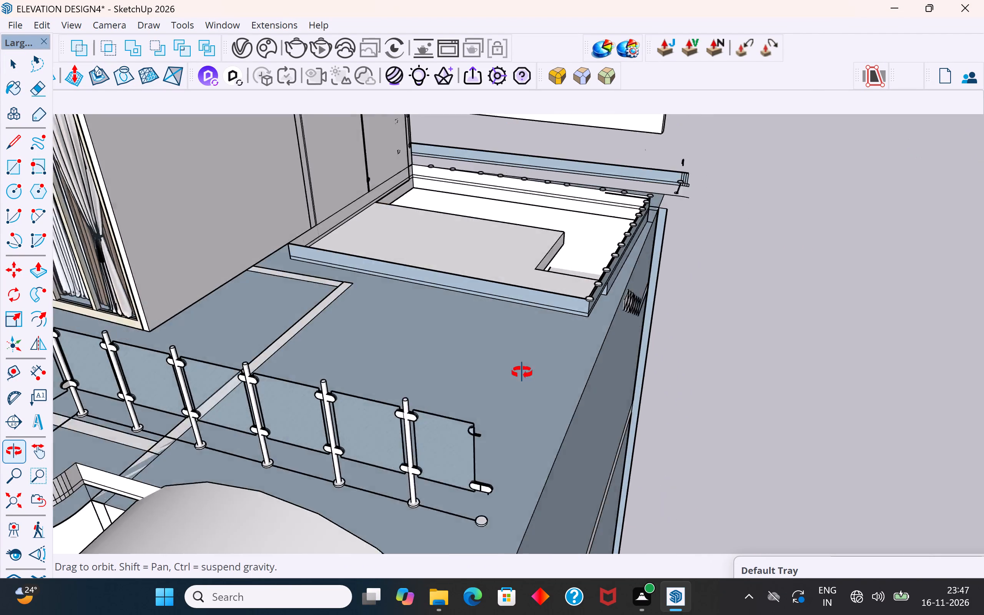
middle_click_drag(522, 372, 435, 393)
scroll(846, 259, "down", 3)
middle_click_drag(873, 214, 657, 147)
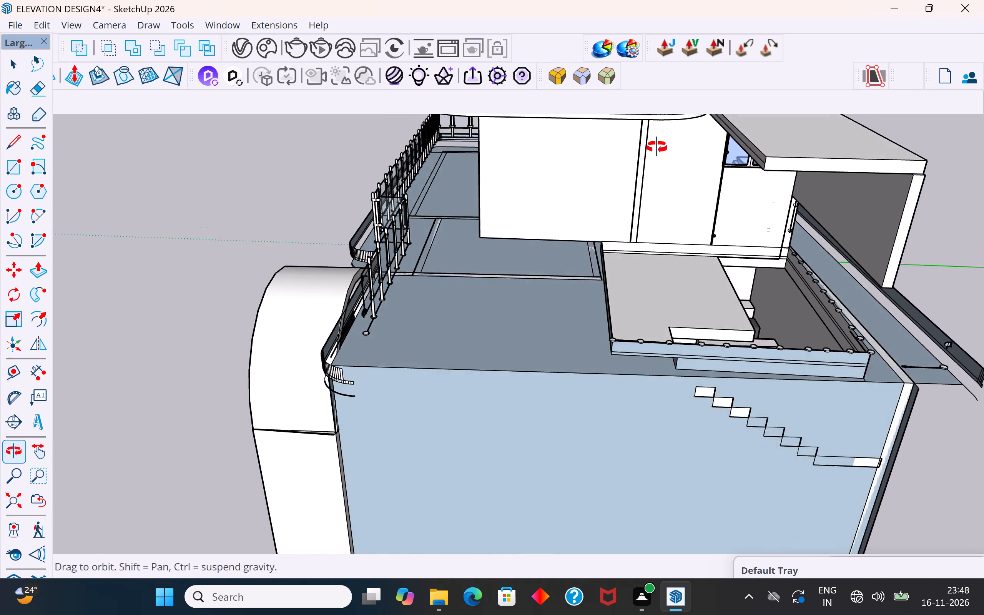
middle_click_drag(657, 147, 698, 169)
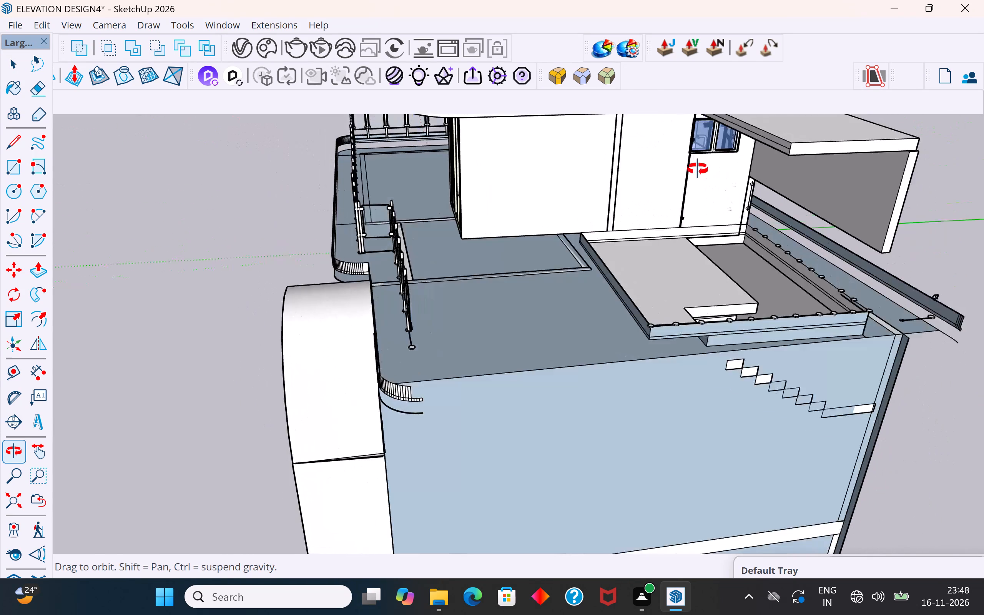
middle_click_drag(698, 169, 692, 153)
scroll(750, 224, "up", 9)
scroll(753, 263, "down", 1)
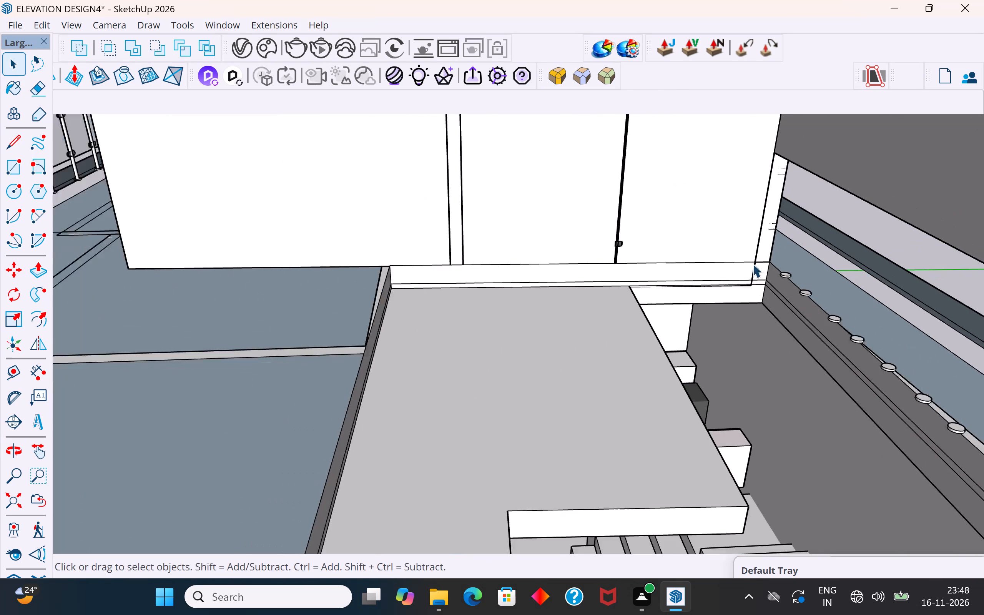
scroll(753, 264, "down", 2)
middle_click_drag(931, 357, 735, 341)
scroll(733, 344, "down", 1)
scroll(718, 364, "up", 5)
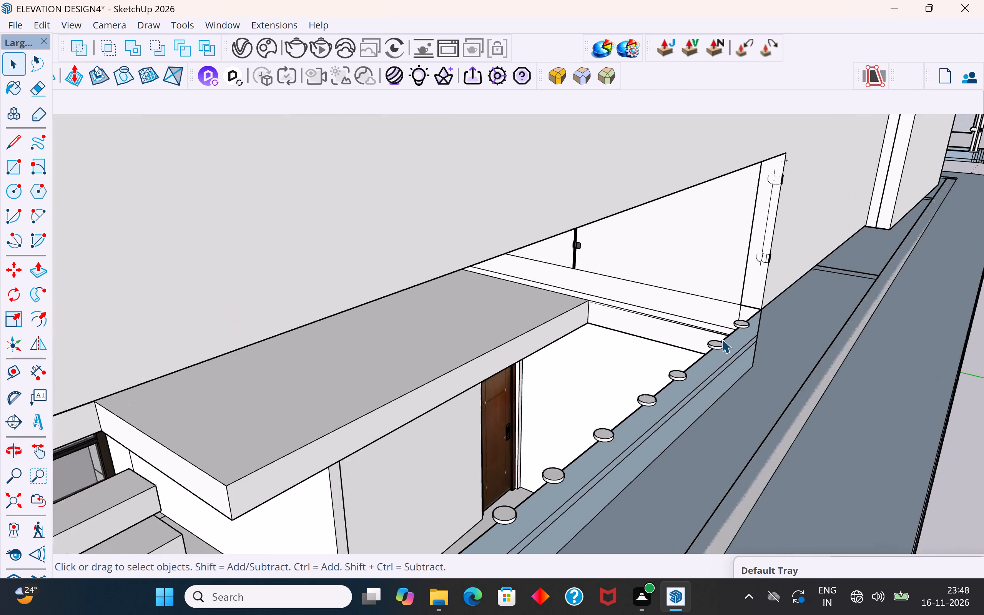
scroll(722, 339, "up", 5)
scroll(753, 313, "up", 1)
left_click(753, 313)
key("Delete")
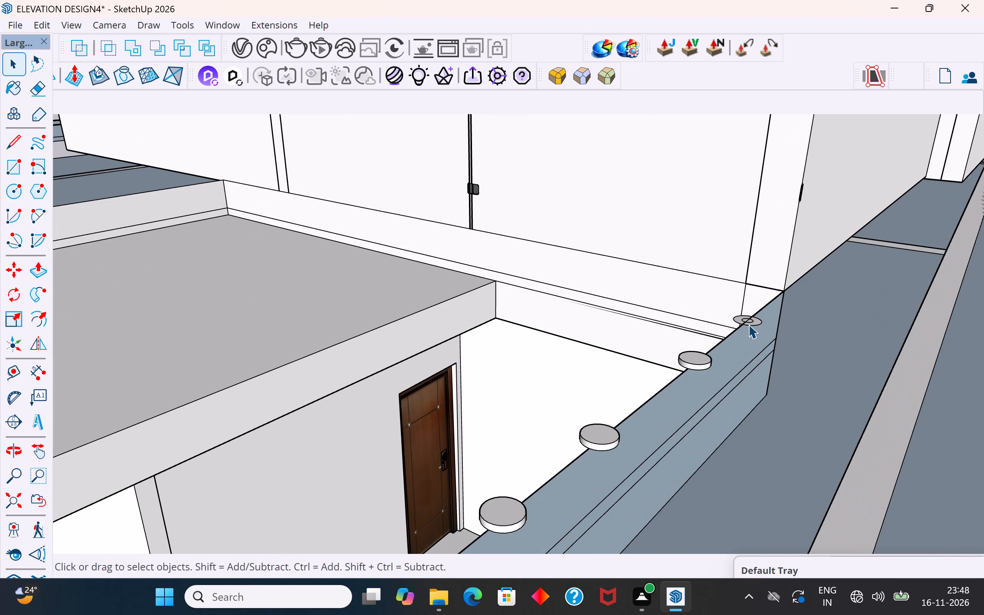
Delete the remaining flat faces and both concentric circle outlines of the base disc nearest the wall corner on the stair-opening parapet.
scroll(755, 324, "up", 5)
left_click(755, 319)
key("Delete")
left_click(754, 325)
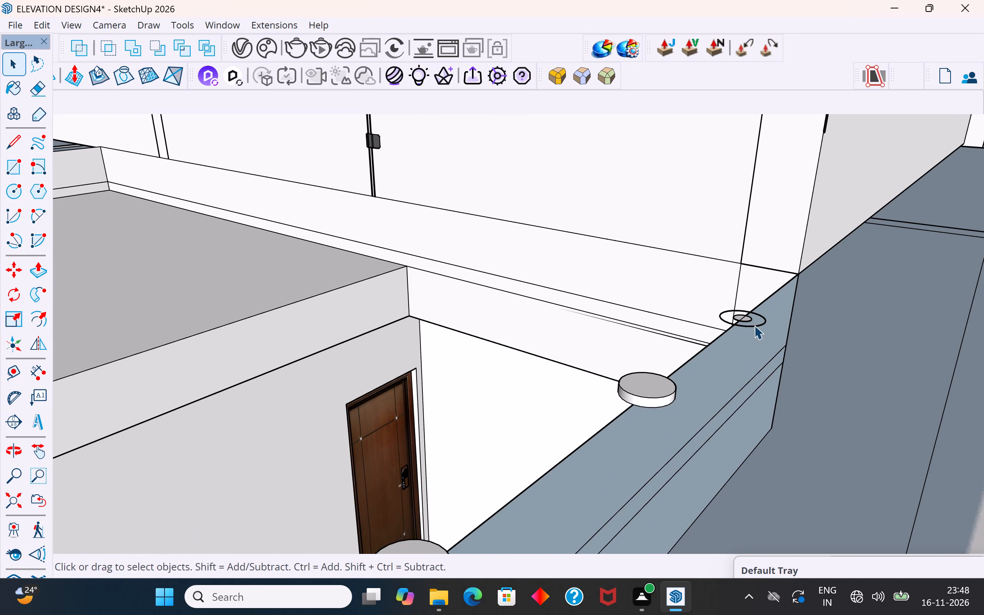
key("Delete")
left_click(741, 317)
left_click(747, 319)
key("Delete")
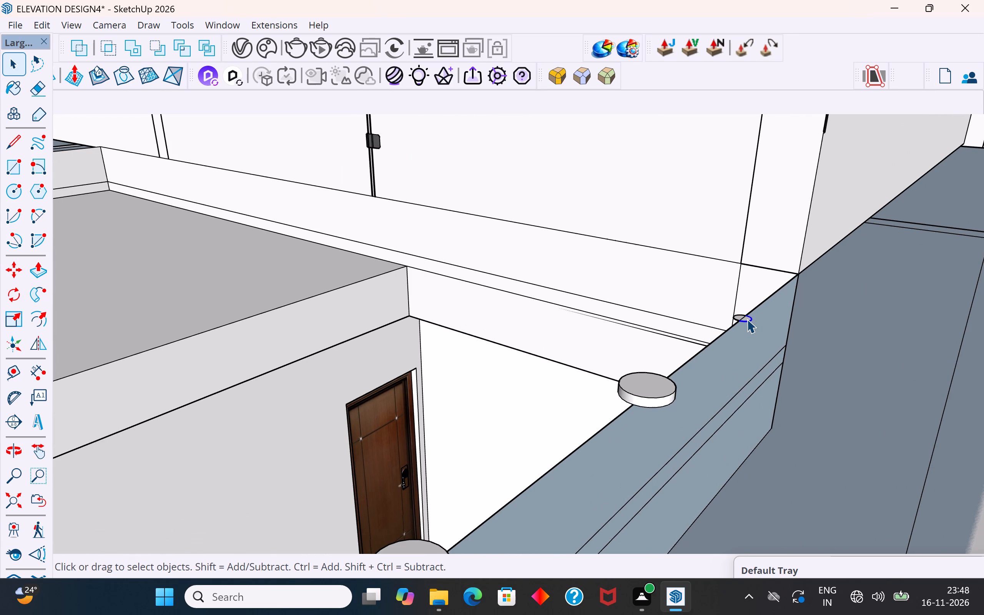
scroll(747, 319, "up", 7)
left_click(738, 320)
key("Delete")
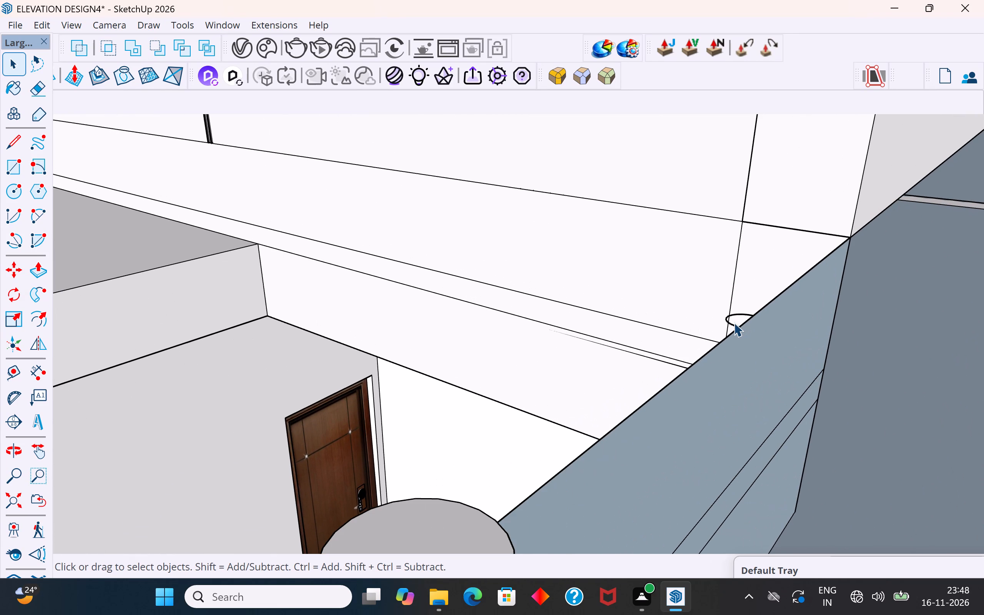
left_click(734, 322)
key("Delete")
Delete the second base disc from the wall corner, including its side, top, outer ring and inner circle.
scroll(733, 312, "down", 5)
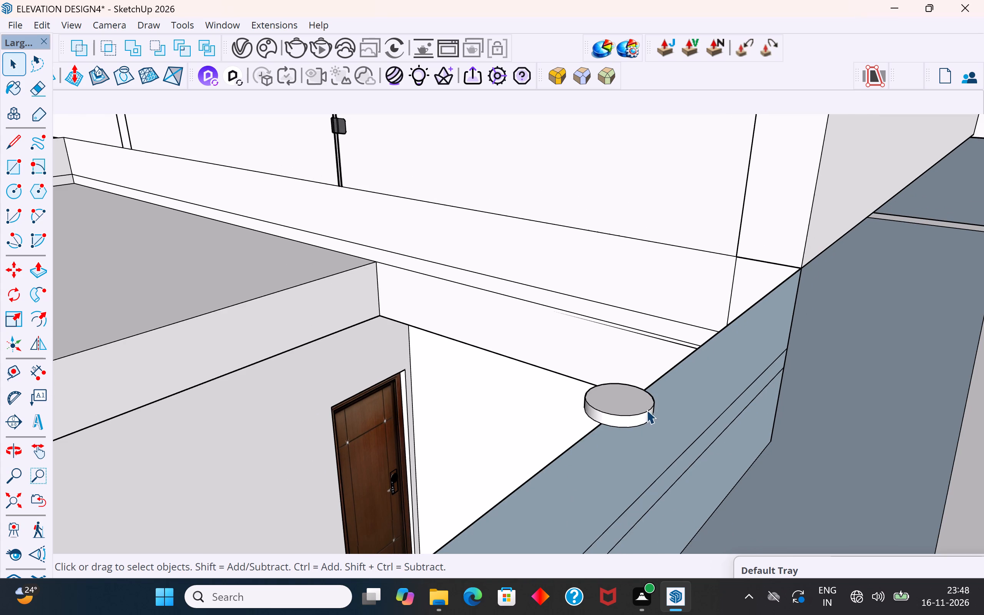
left_click(647, 410)
key("Delete")
left_click(637, 418)
key("Delete")
left_click(628, 416)
key("Delete")
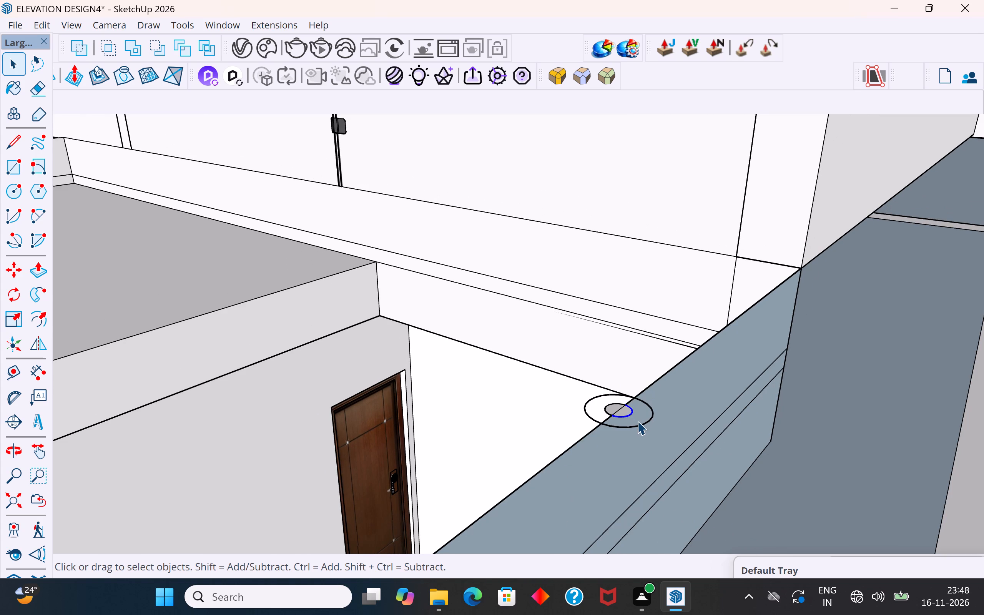
left_click(640, 423)
key("Delete")
left_click(611, 409)
key("Delete")
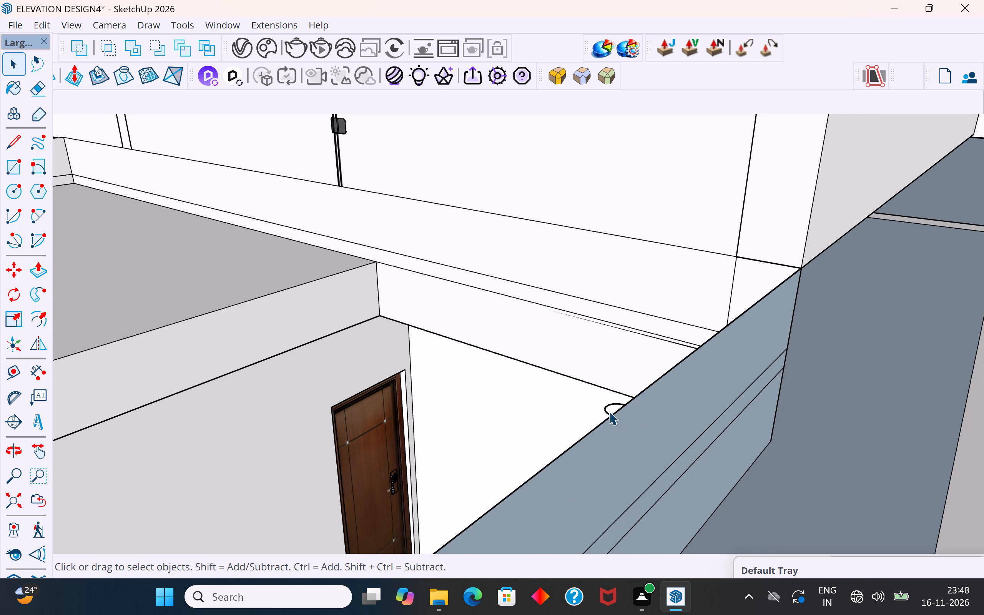
left_click(608, 413)
key("Delete")
Delete the third base disc from the wall corner, including its top, side, outer ring and small inner circle.
scroll(691, 359, "down", 10)
scroll(588, 450, "up", 4)
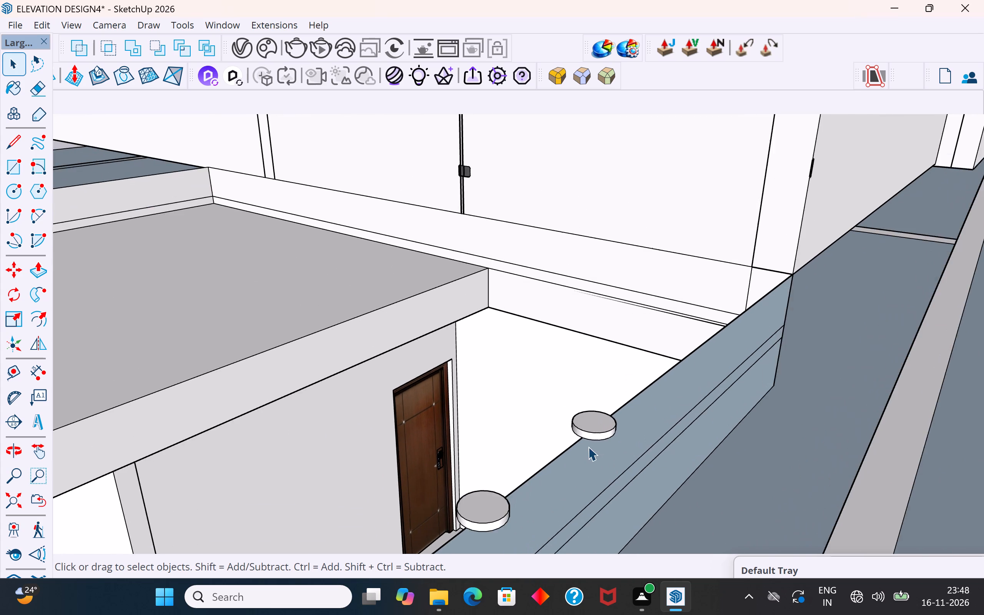
scroll(591, 436, "up", 2)
left_click(597, 422)
key("Delete")
left_click(607, 424)
key("Delete")
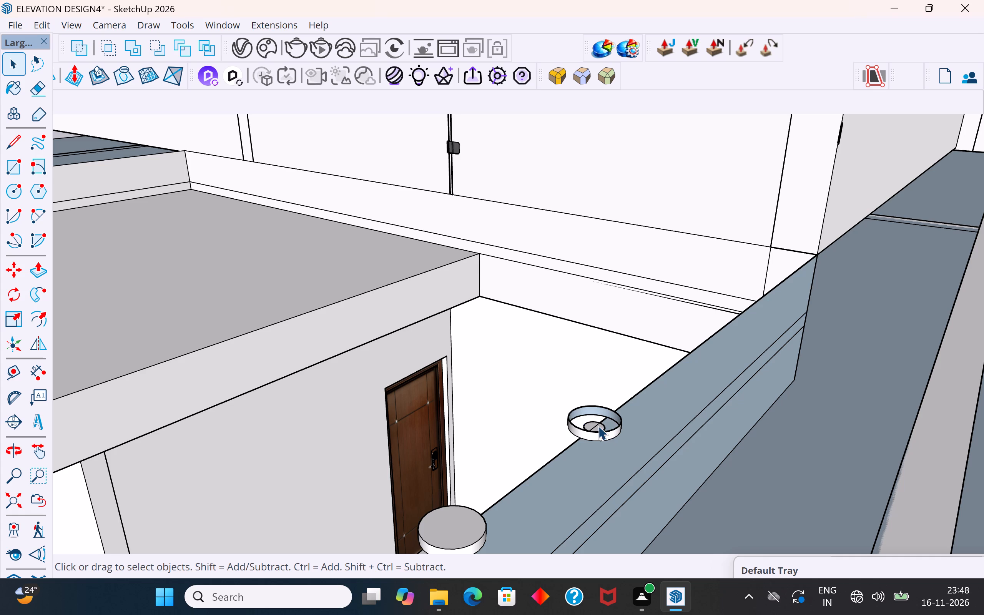
left_click(602, 434)
key("Delete")
left_click(572, 433)
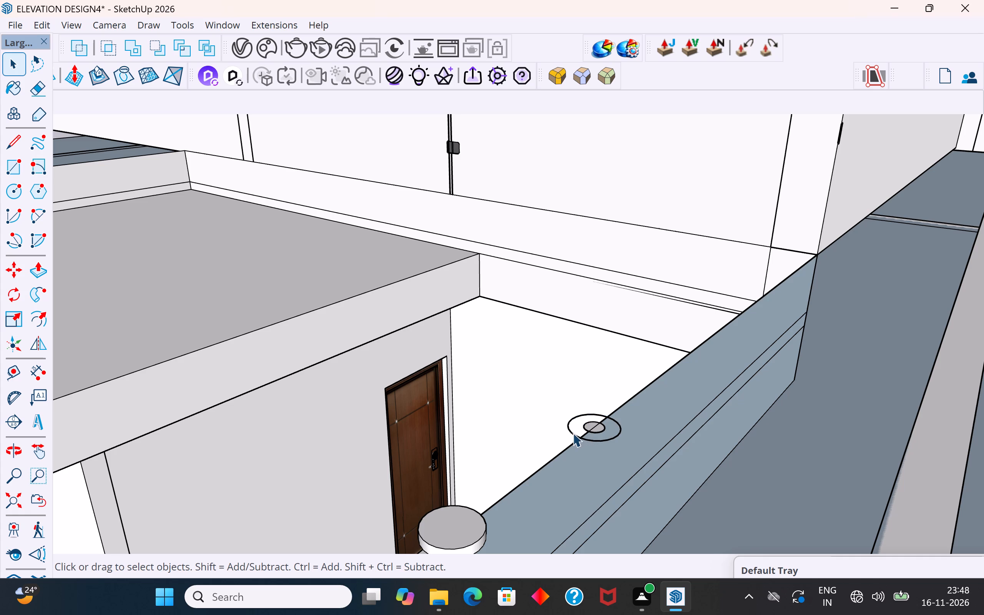
key("Delete")
left_click(597, 429)
key("Delete")
left_click(591, 425)
key("Delete")
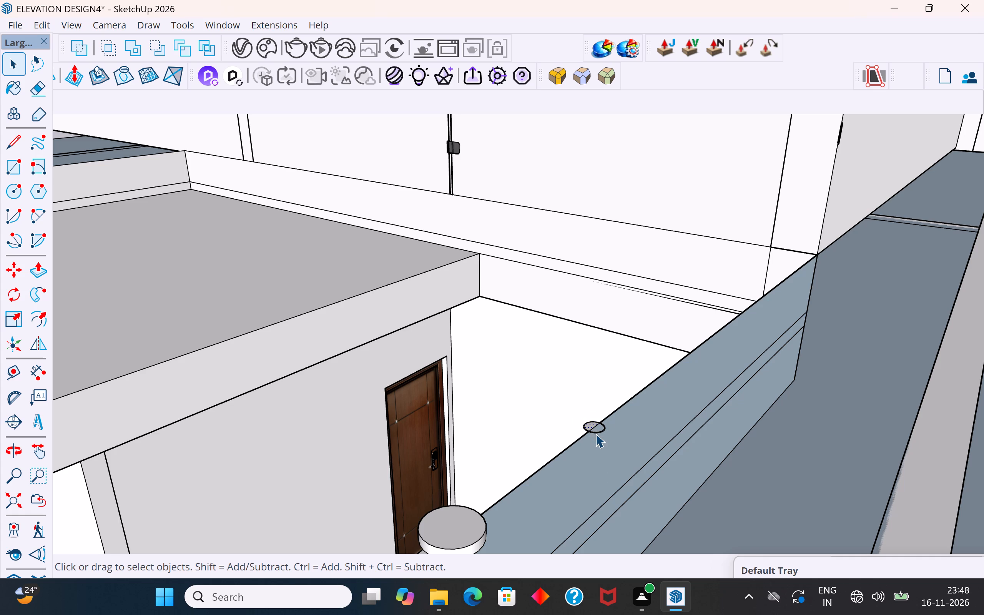
left_click(596, 431)
key("Delete")
scroll(590, 429, "up", 4)
left_click(582, 426)
key("Delete")
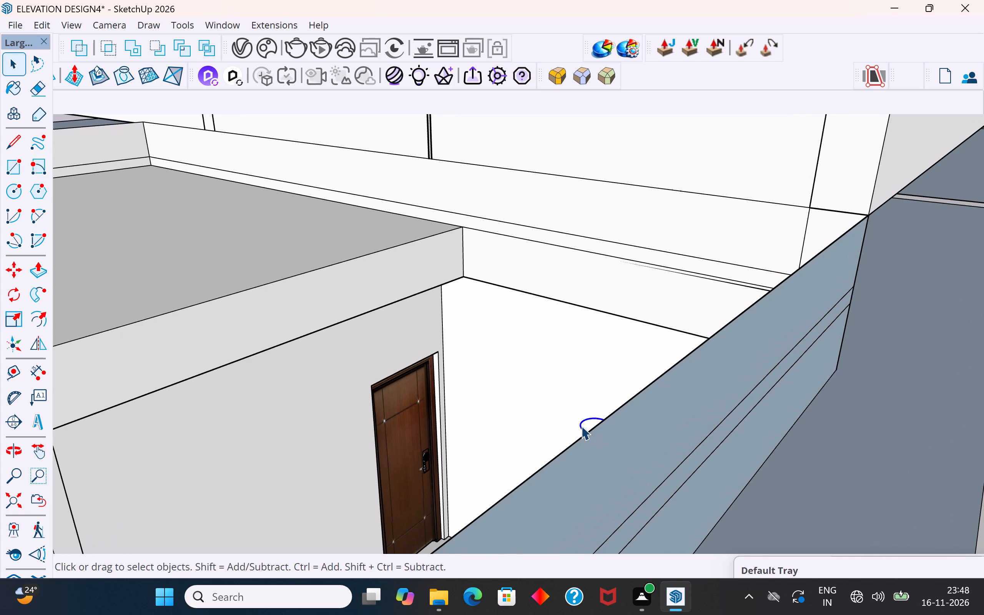
Delete the top and side of the fourth base disc from the wall corner, just before the wooden door.
scroll(581, 426, "down", 8)
scroll(575, 439, "up", 12)
left_click(573, 417)
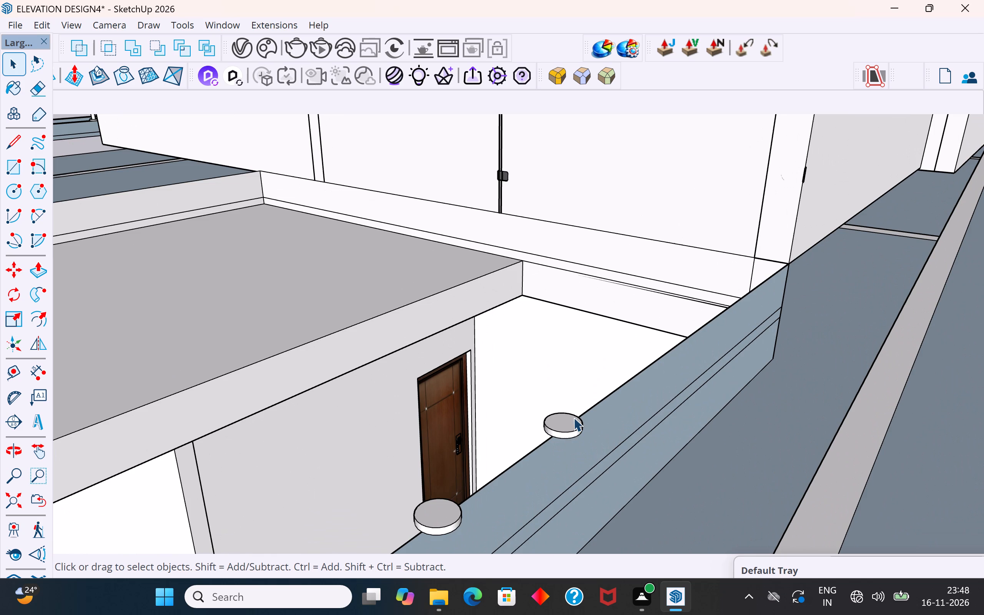
key("Delete")
scroll(572, 433, "up", 5)
left_click(572, 431)
key("Delete")
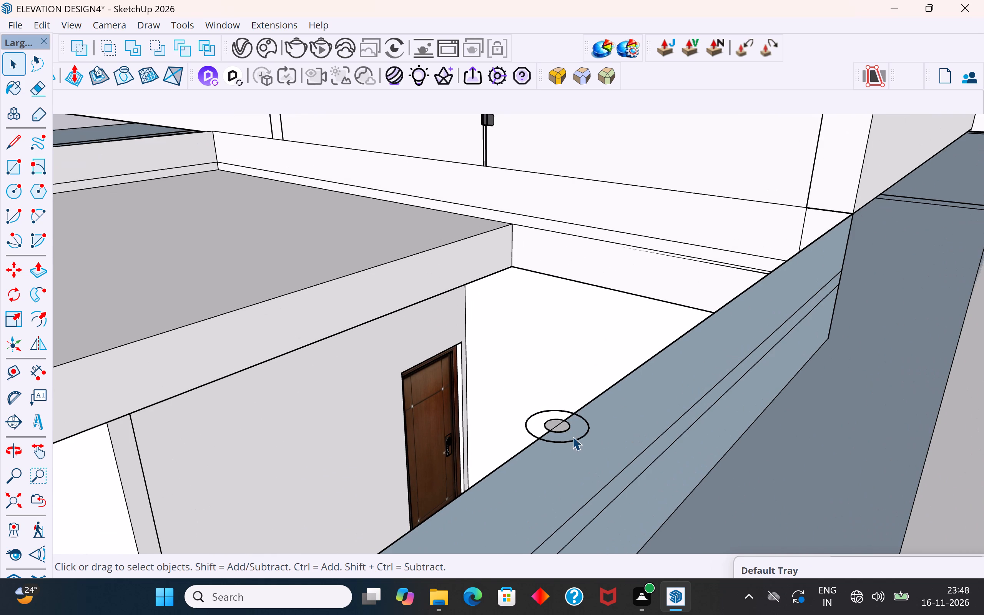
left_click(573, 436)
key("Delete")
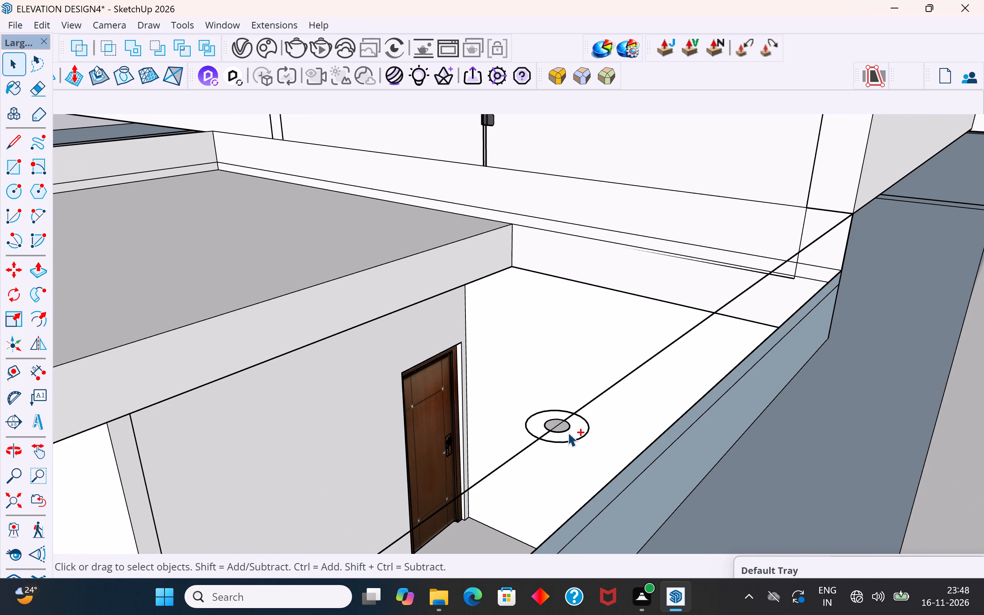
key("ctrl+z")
Delete the flat leftovers of the fourth disc: its inner circle faces, outer ring and remaining circle edges.
scroll(568, 432, "up", 9)
left_click(561, 421)
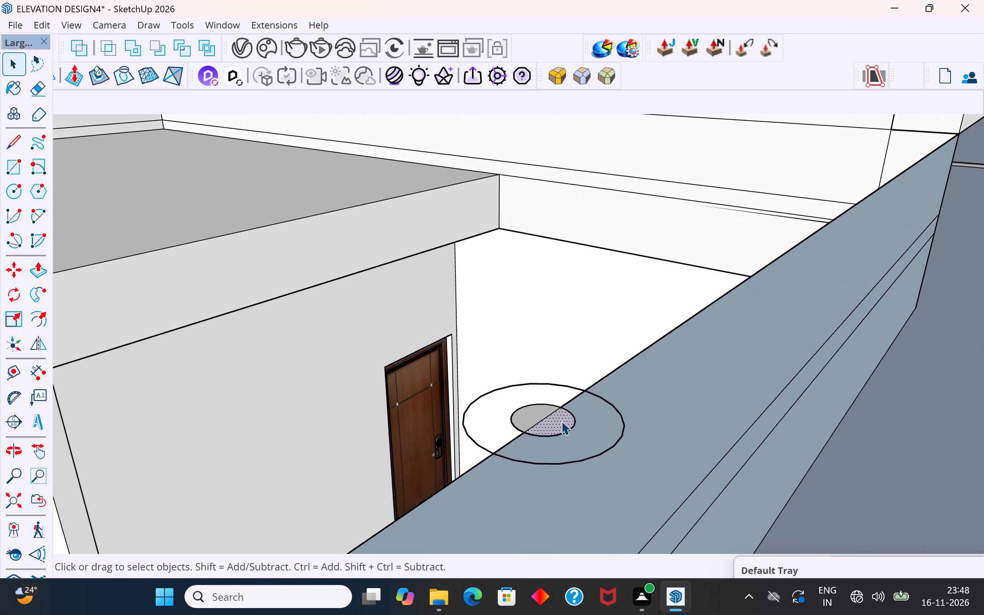
key("Delete")
left_click(611, 447)
key("Delete")
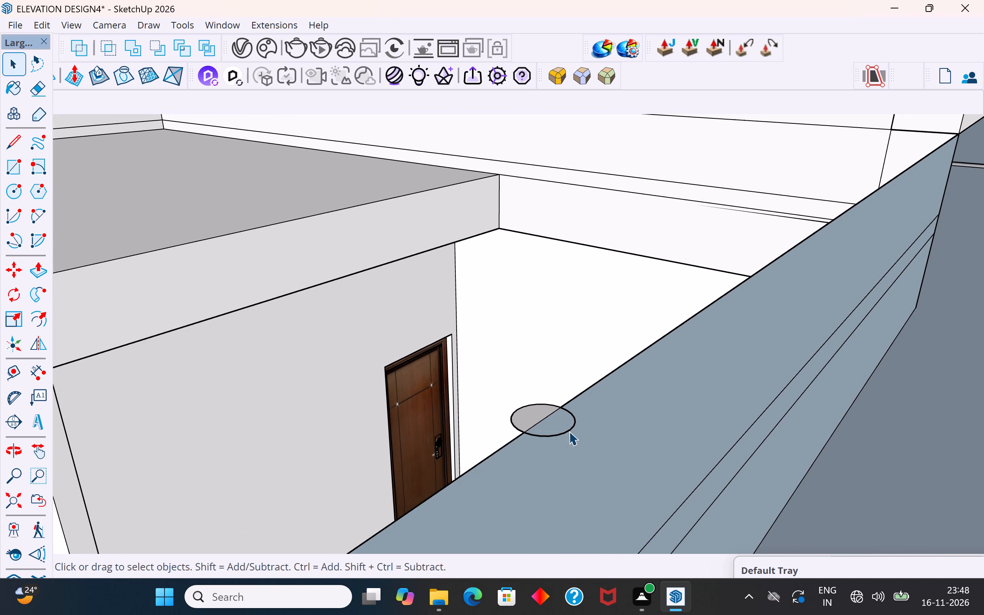
left_click(569, 430)
key("Delete")
left_click(534, 414)
key("Delete")
left_click(544, 407)
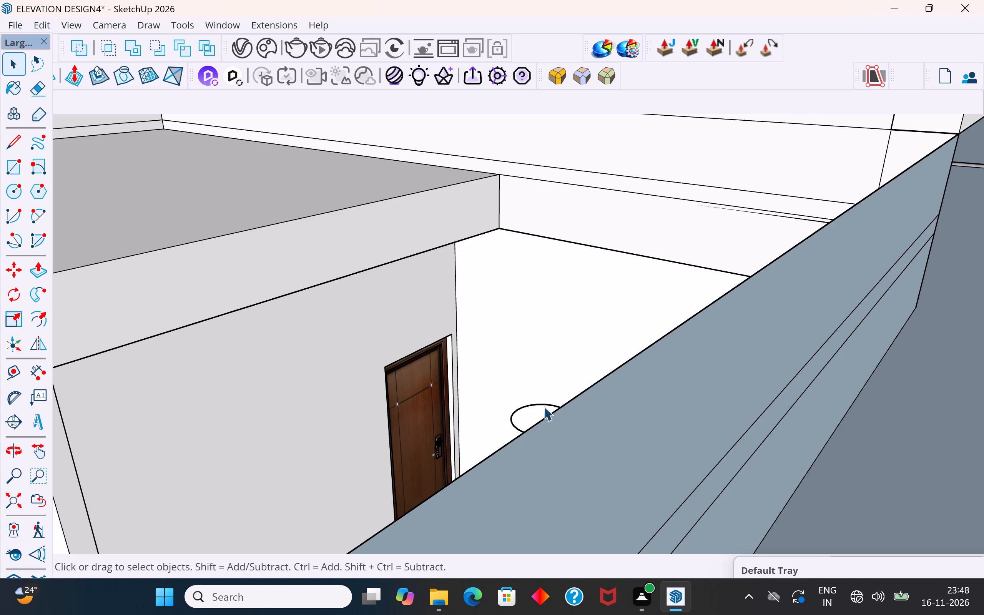
key("Delete")
Delete the base disc at the door's edge nearest the wall corner, including its top, underside, outer ring and inner circle.
scroll(527, 409, "down", 11)
scroll(489, 452, "up", 10)
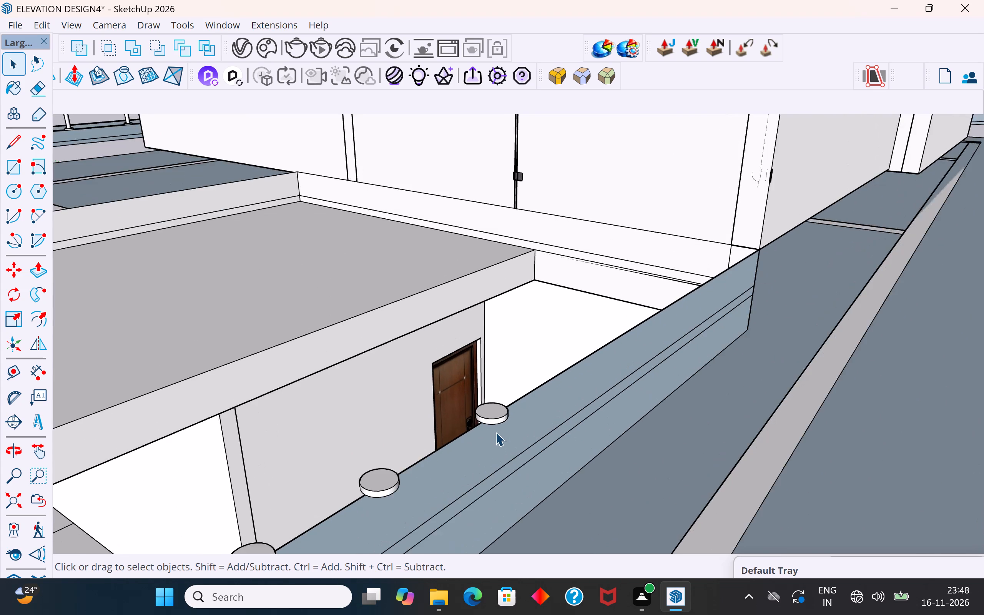
scroll(495, 432, "up", 8)
left_click(498, 394)
key("Delete")
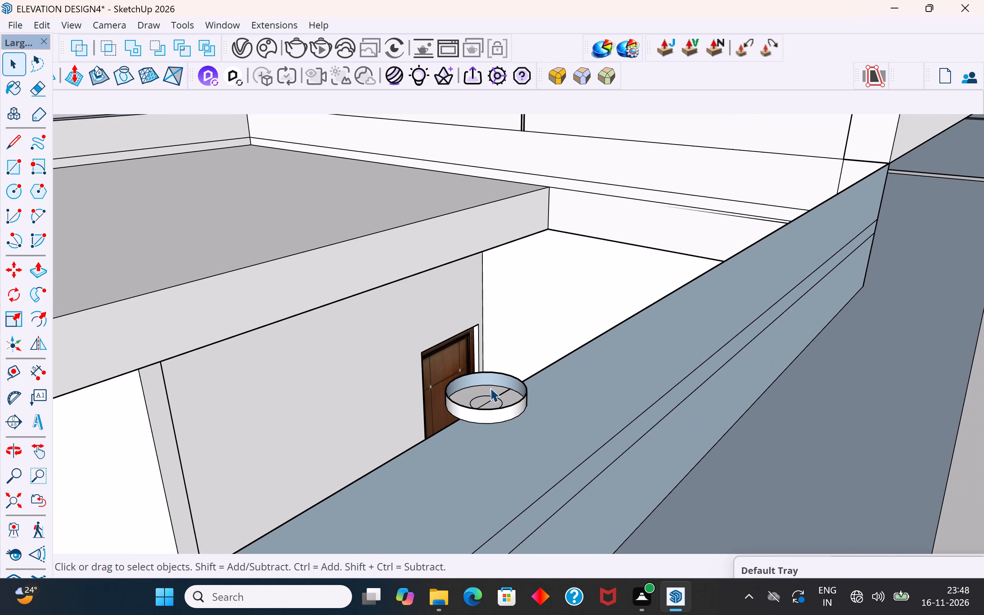
left_click(487, 385)
key("Delete")
left_click(499, 369)
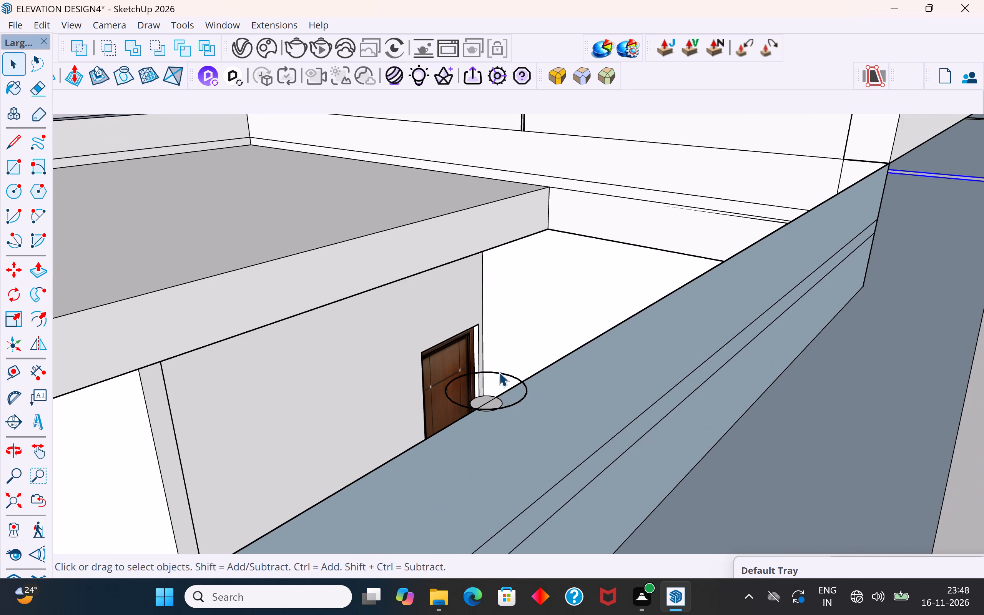
left_click(498, 374)
key("Delete")
left_click(494, 406)
key("Delete")
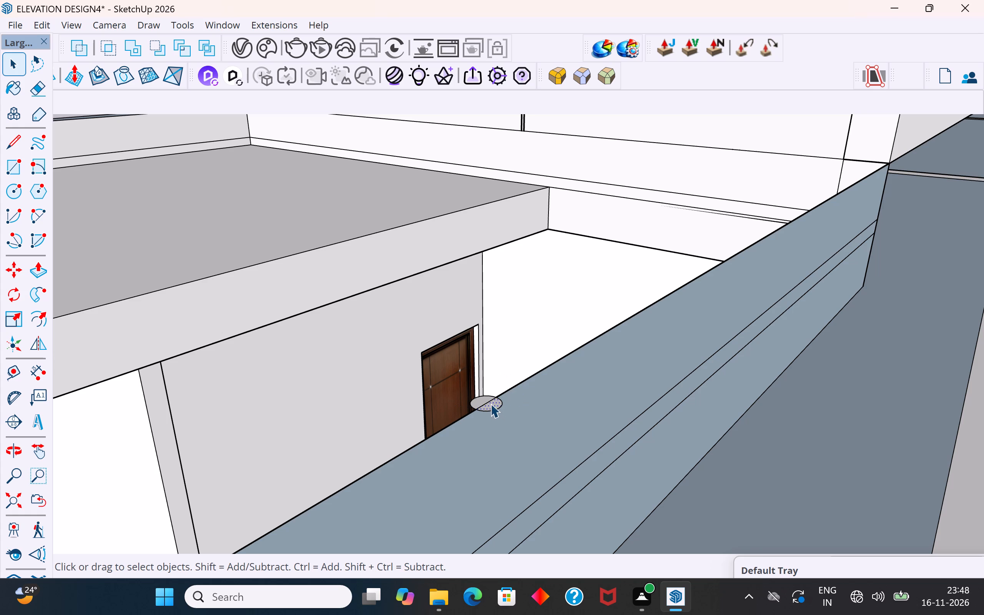
left_click(494, 409)
key("Delete")
left_click(476, 401)
key("Delete")
Delete the base disc on the parapet in front of the wooden door, including its outer ring and inner circle.
scroll(572, 404, "down", 11)
scroll(429, 487, "up", 10)
left_click(478, 437)
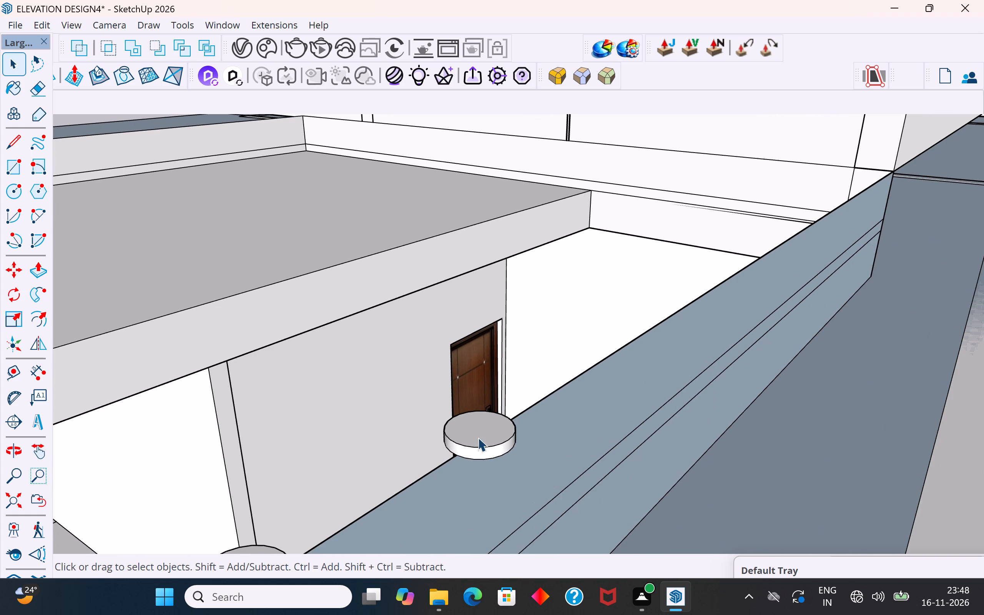
key("Delete")
left_click(475, 424)
key("Delete")
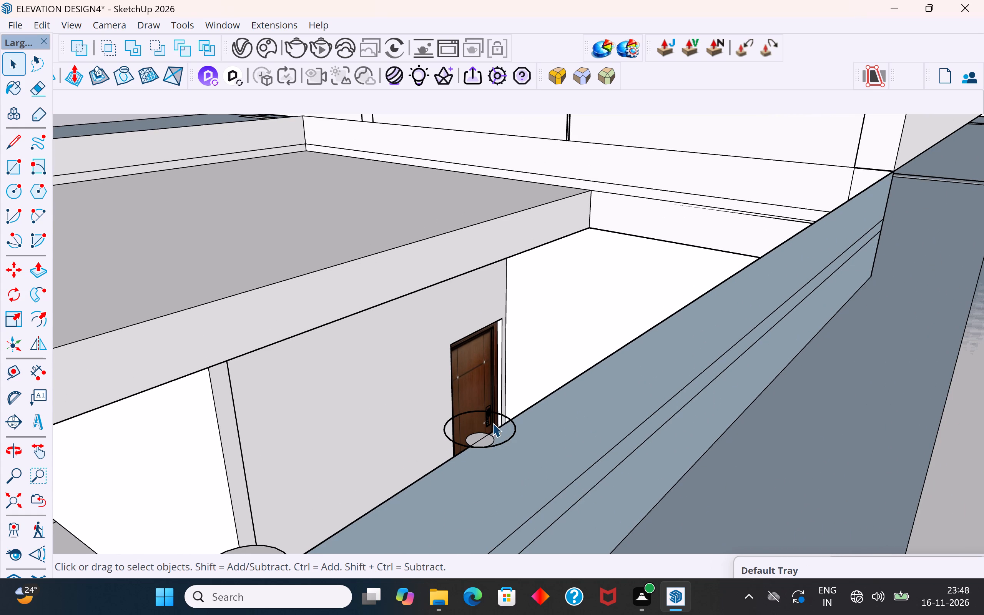
left_click(497, 414)
key("Delete")
left_click(490, 442)
key("Delete")
left_click(478, 436)
key("Delete")
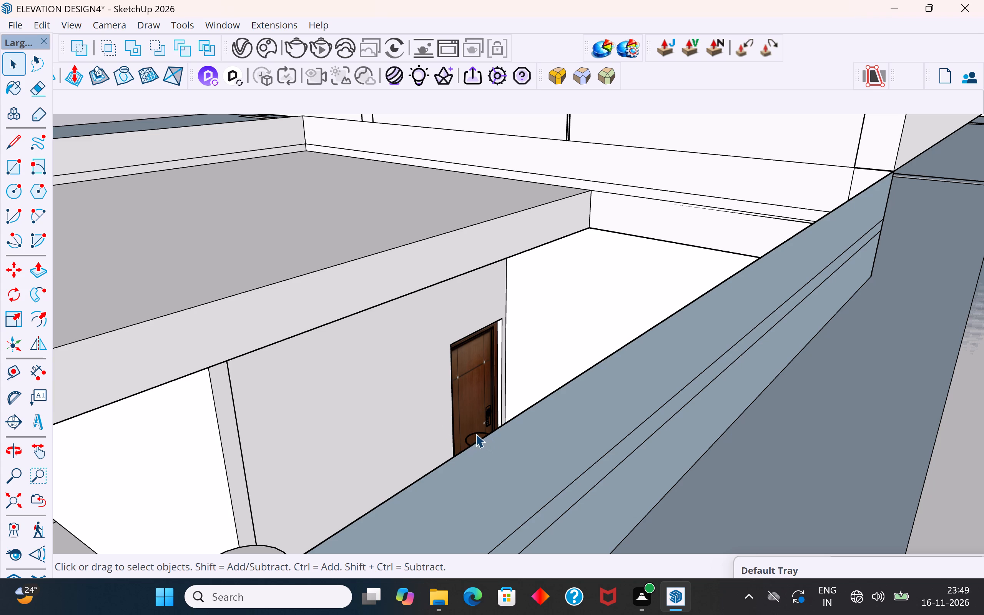
left_click(477, 433)
key("Delete")
Delete the base disc at the door's edge nearest the stairs, including its side, top, outer ring and inner circle.
scroll(565, 382, "down", 11)
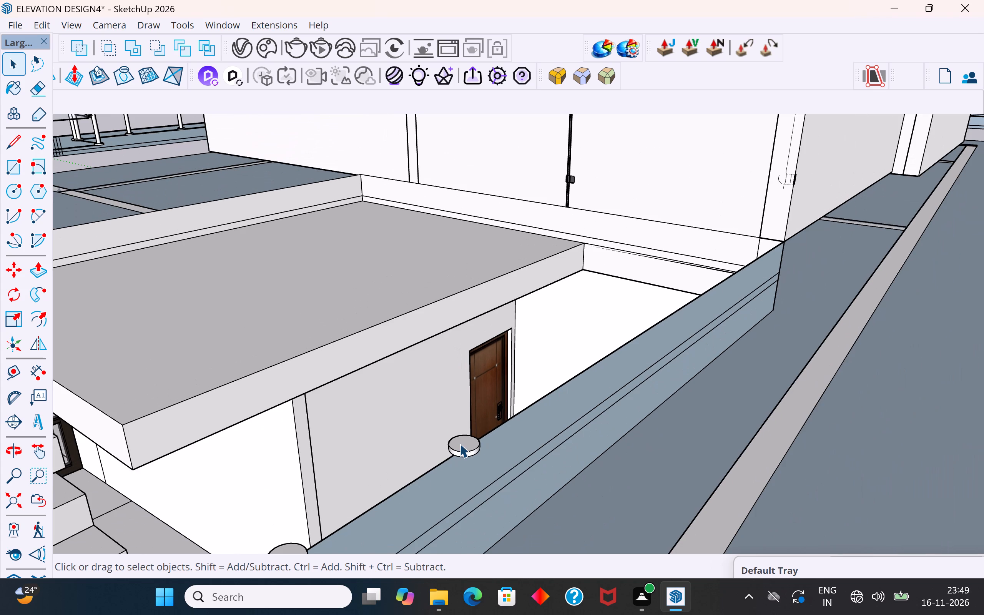
scroll(460, 444, "up", 4)
left_click(463, 459)
key("Delete")
left_click(468, 450)
key("Delete")
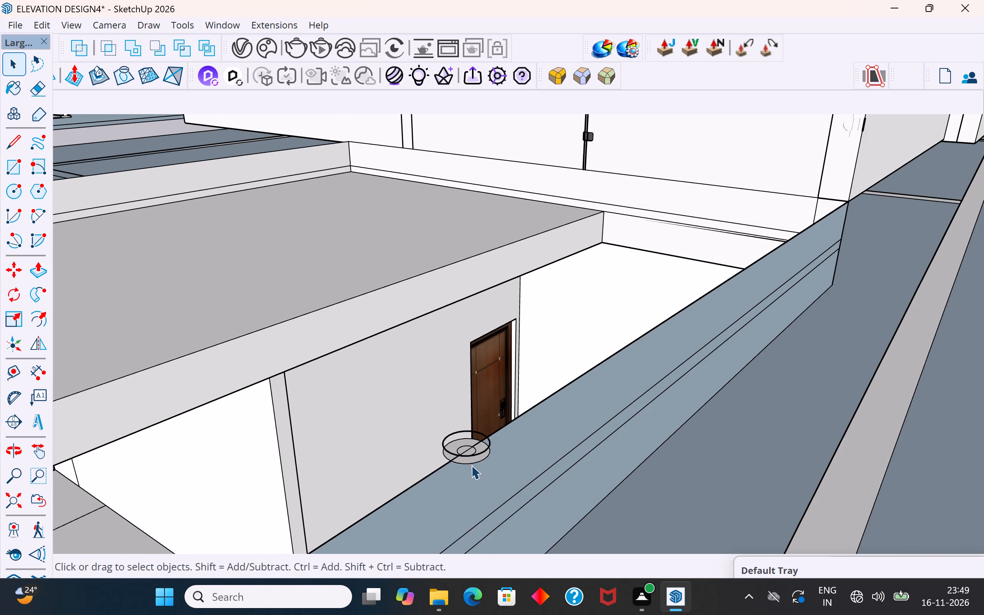
left_click(473, 462)
key("Delete")
left_click(474, 454)
key("Delete")
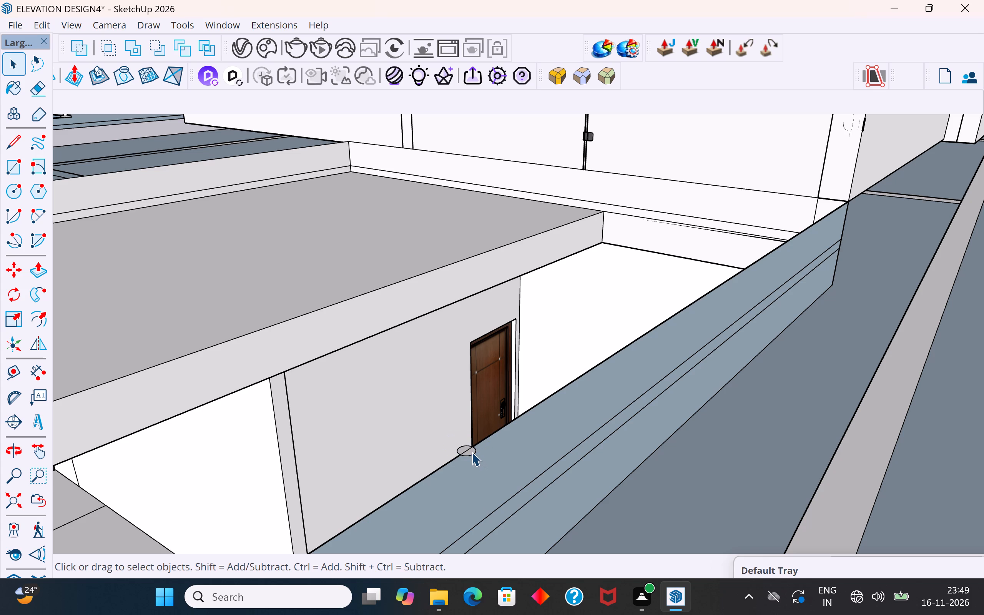
left_click(472, 452)
key("Delete")
left_click(465, 450)
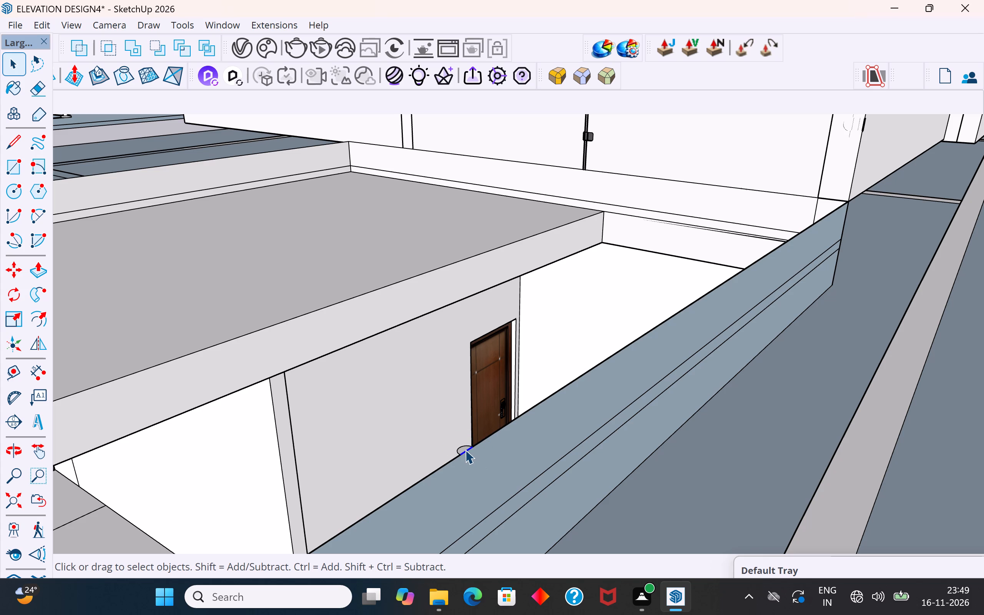
left_click(463, 447)
key("Delete")
Delete the base disc just past the door toward the stairs, including its outer ring and inner circle edges.
scroll(597, 380, "down", 11)
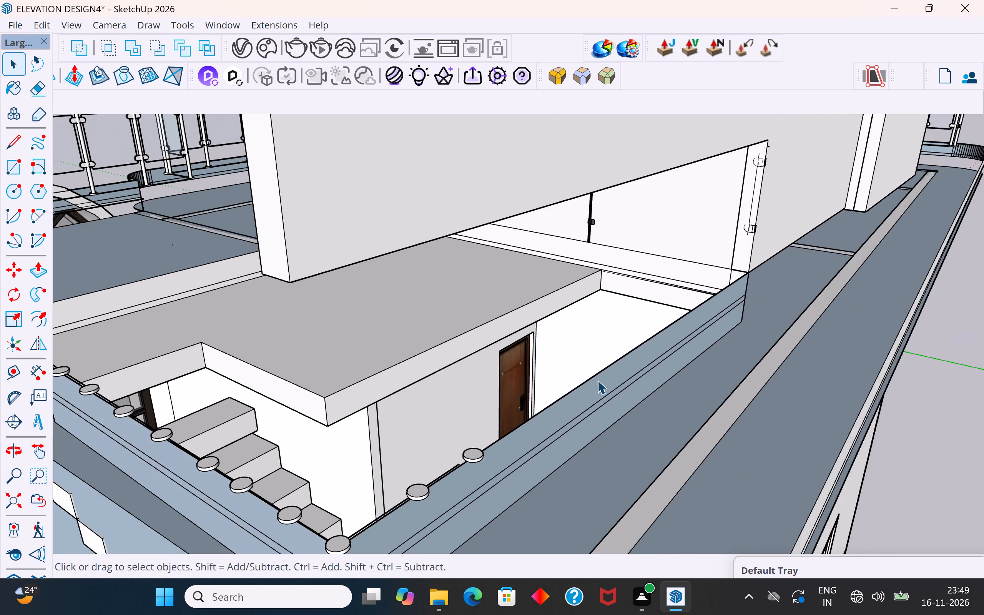
scroll(421, 498, "up", 8)
left_click(508, 436)
key("Delete")
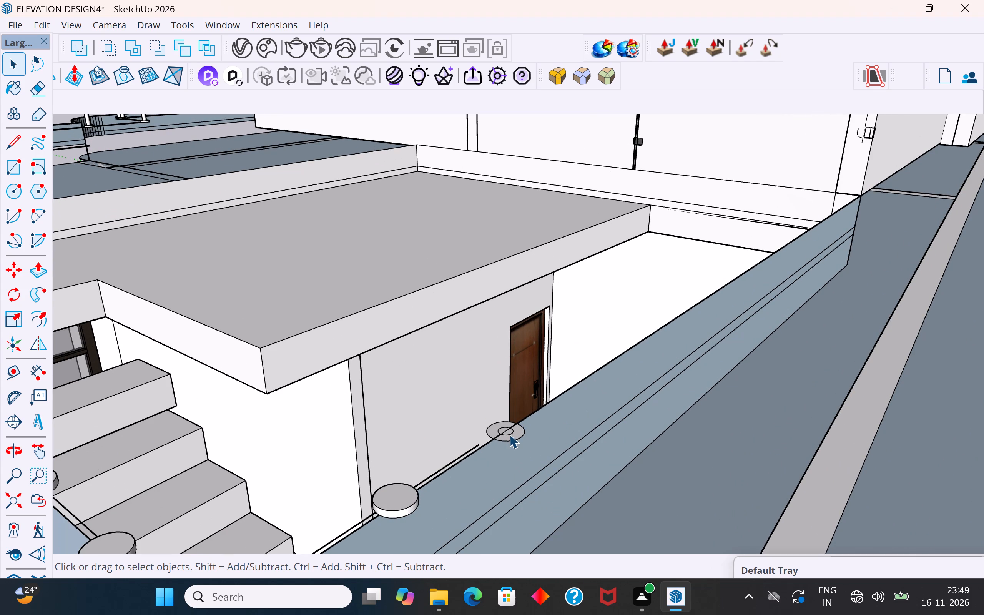
left_click(514, 438)
key("Delete")
left_click(506, 434)
key("Delete")
left_click(504, 427)
key("Delete")
Delete the remaining base disc on the door-side parapet in front of the wall's end, including its top, side, outer ring and inner circle.
left_click(407, 494)
key("Delete")
left_click(411, 502)
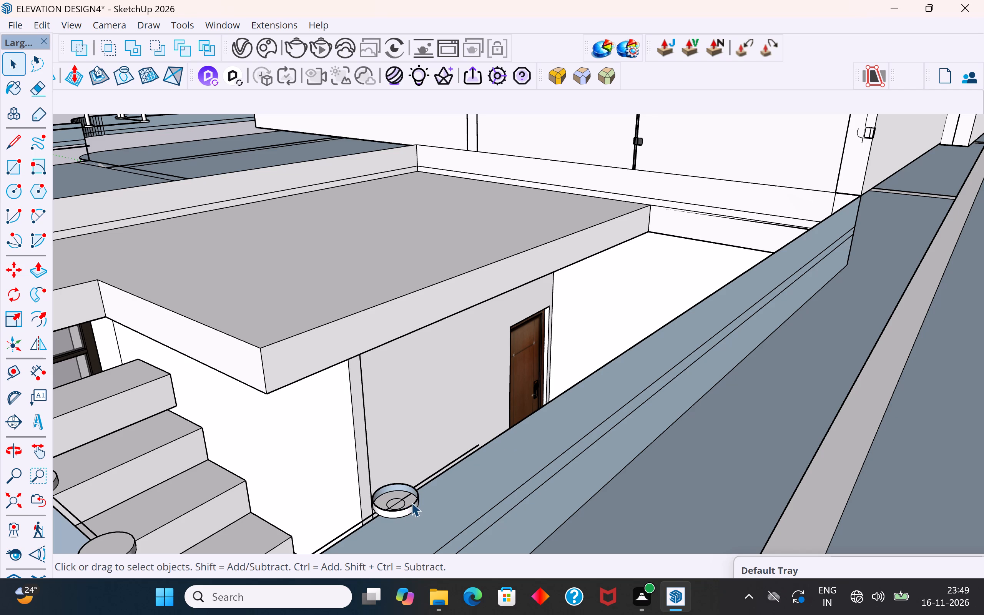
key("Delete")
left_click(403, 512)
key("Delete")
left_click(402, 504)
key("Delete")
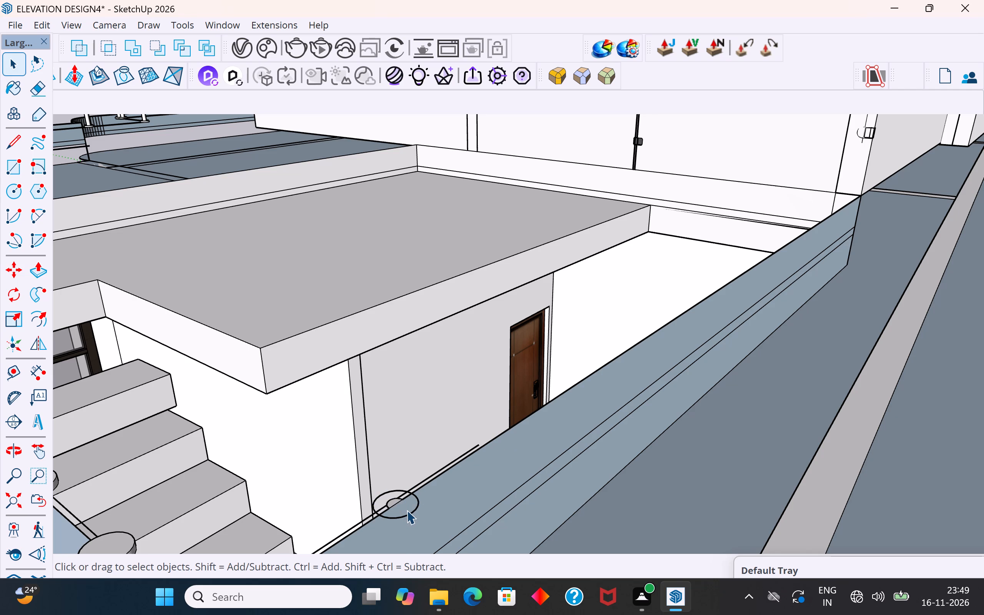
left_click(407, 511)
left_click(409, 513)
key("Delete")
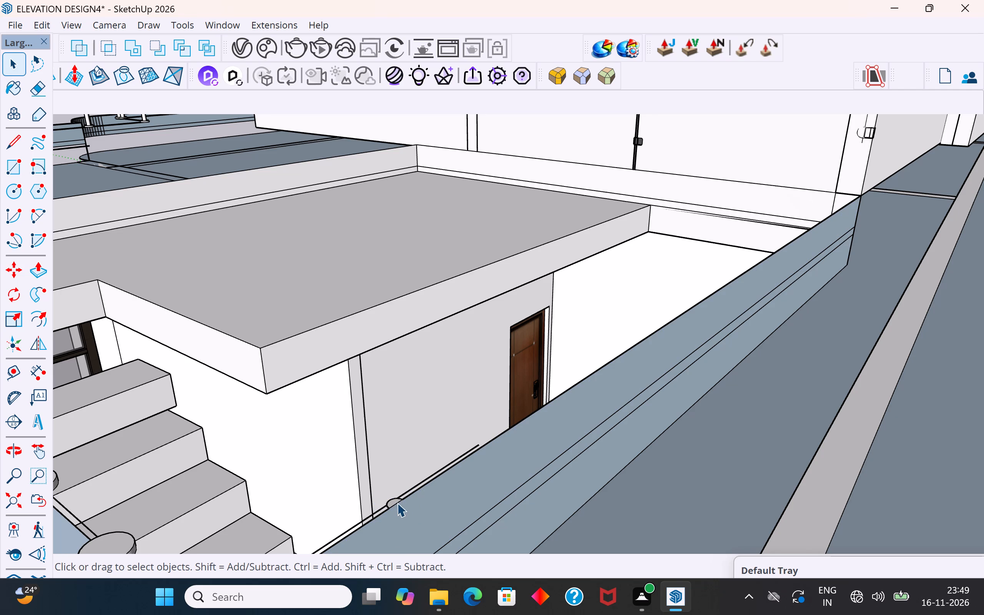
left_click(395, 500)
scroll(395, 500, "up", 13)
key("Delete")
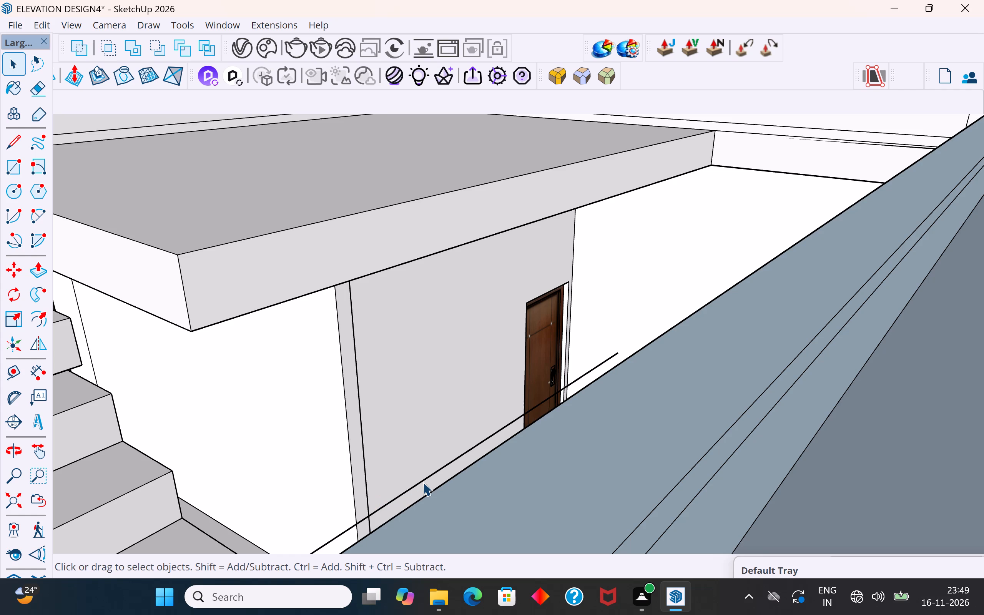
Delete the leftover railing edge floating along the parapet in front of the wooden door.
left_click(423, 482)
key("Delete")
Delete the base disc on the parapet's outer corner by the stairs, including its faces, outer rings, inner circle and leftover edges.
scroll(631, 386, "down", 20)
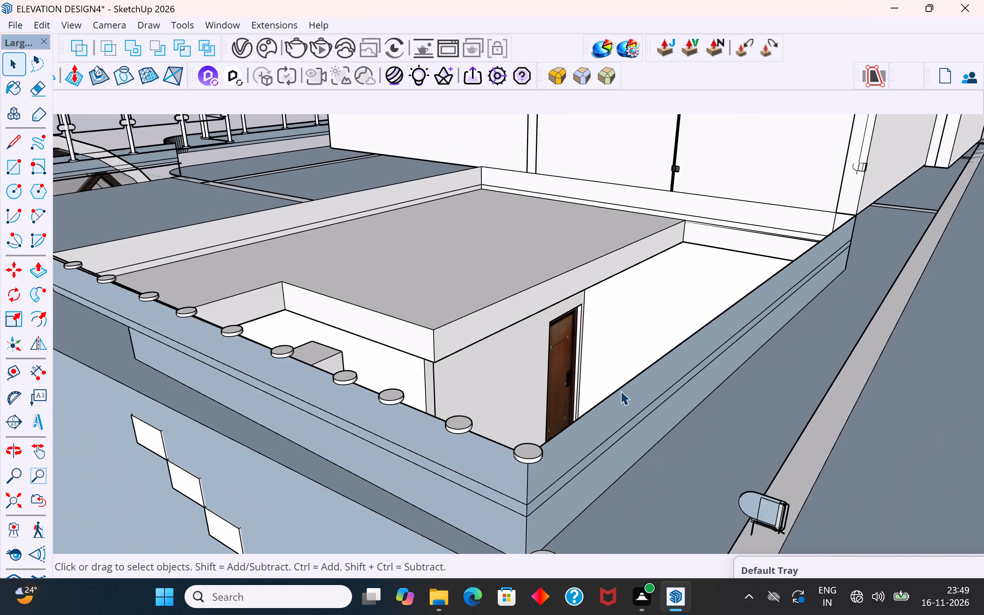
scroll(620, 391, "down", 5)
scroll(533, 447, "up", 19)
scroll(594, 426, "down", 10)
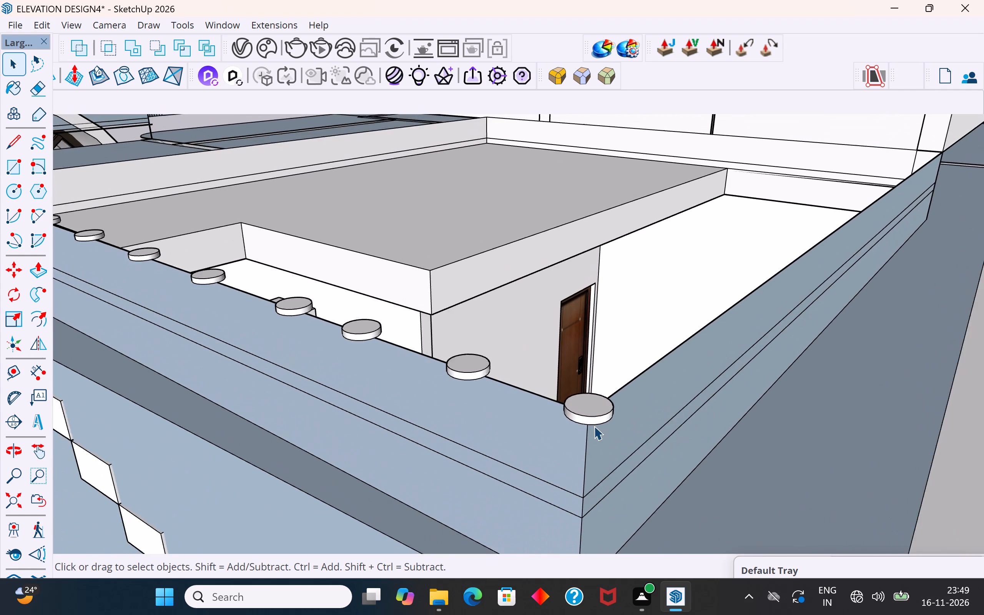
scroll(594, 426, "down", 3)
middle_click_drag(594, 435, 908, 389)
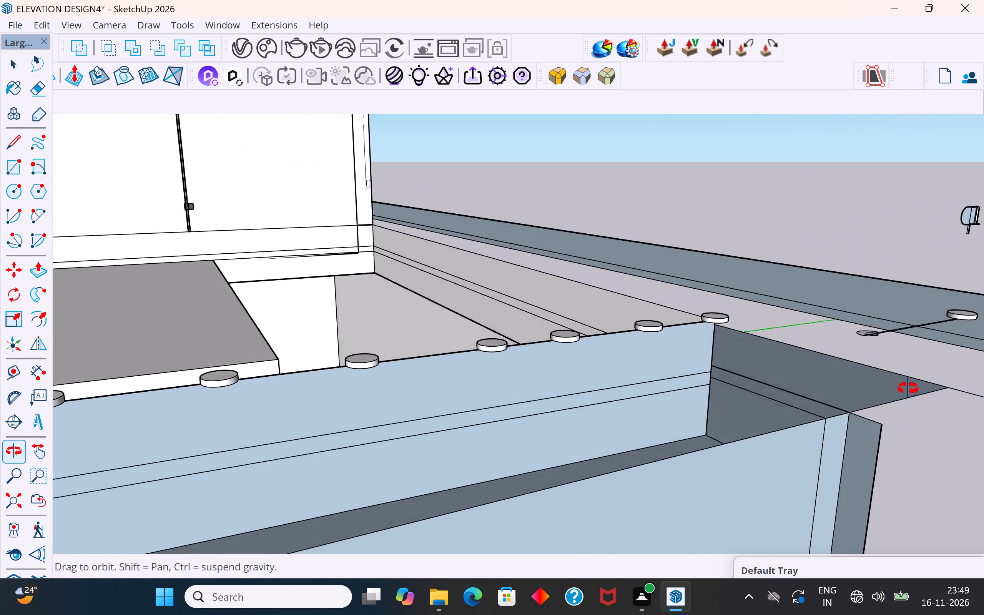
middle_click_drag(908, 389, 672, 474)
scroll(650, 440, "up", 4)
left_click(668, 420)
key("Delete")
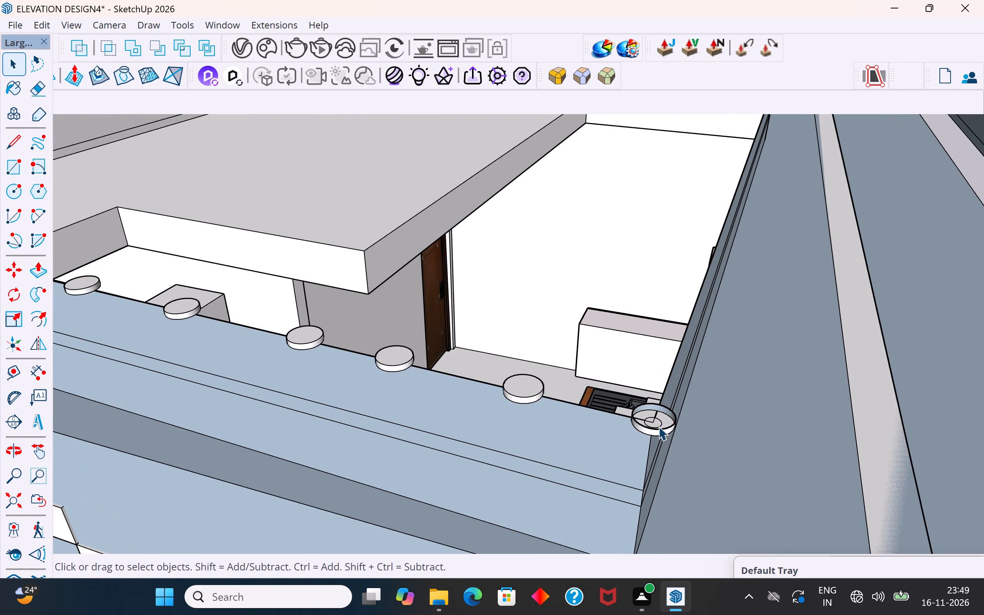
scroll(658, 427, "up", 4)
left_click(667, 424)
key("Delete")
left_click(673, 427)
key("Delete")
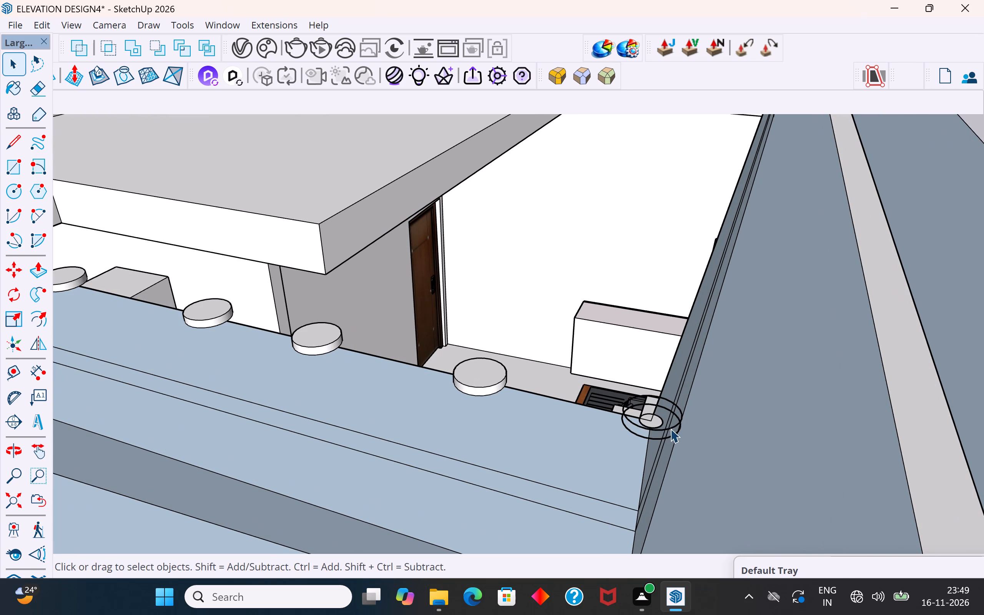
left_click(670, 429)
key("Delete")
left_click(672, 432)
left_click(670, 435)
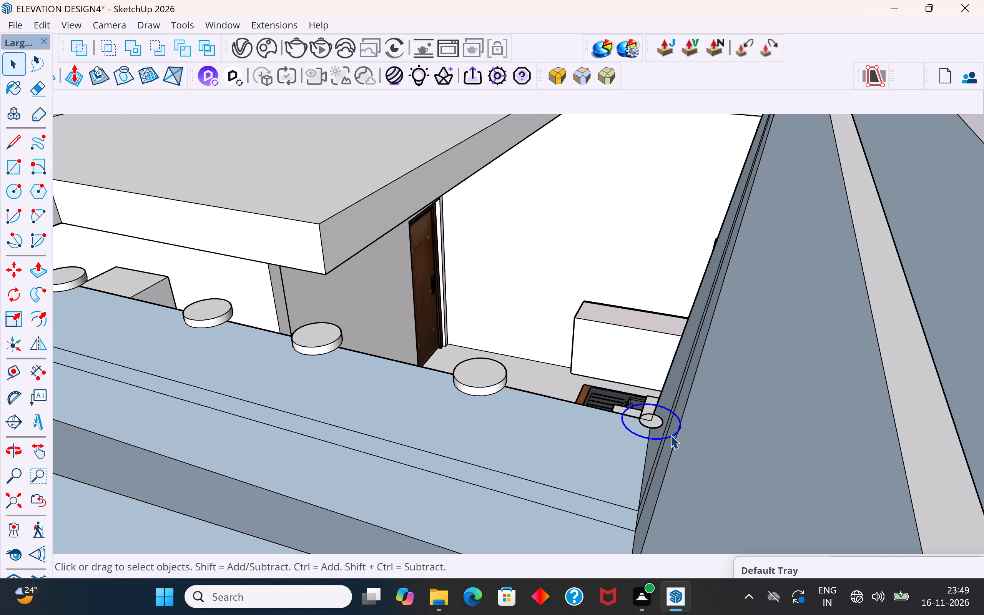
key("Delete")
left_click(657, 424)
key("Delete")
scroll(653, 427, "up", 8)
left_click(653, 427)
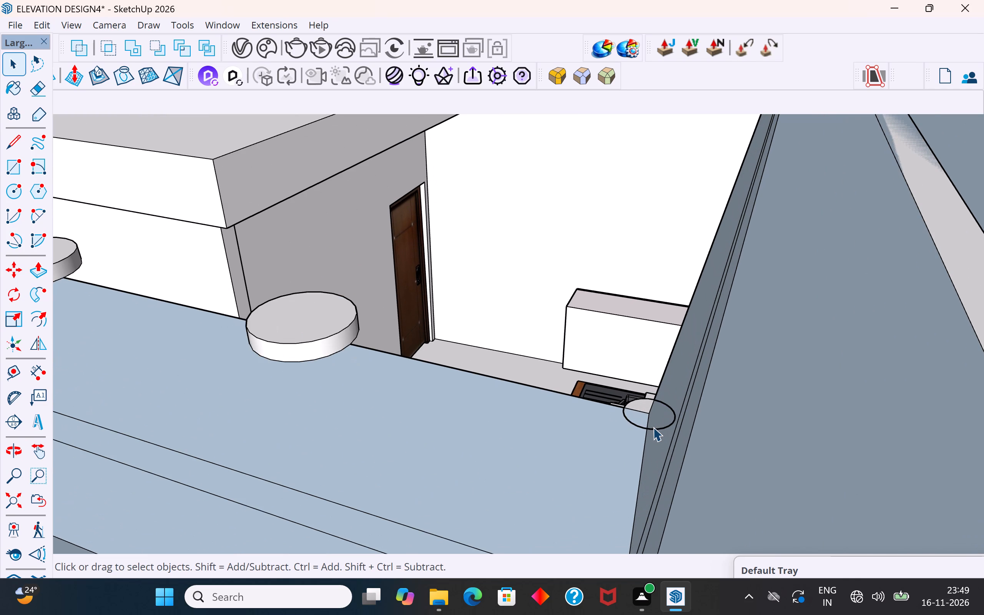
key("Delete")
left_click(637, 406)
key("Delete")
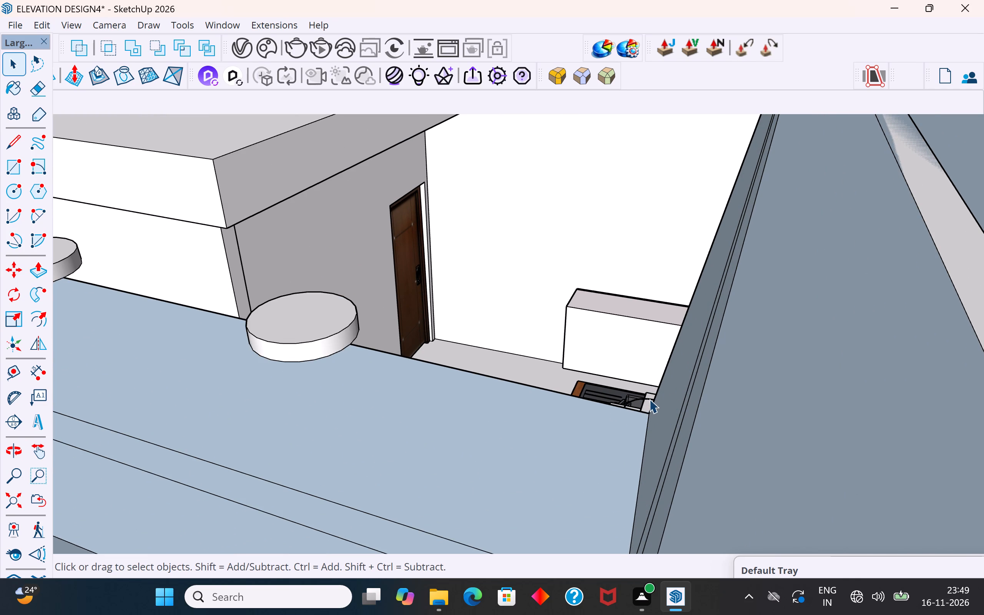
left_click(649, 399)
key("Delete")
Delete the base disc next to the cleared outer corner on the stair-side parapet, including its top, side, outer ring and inner circle.
middle_click_drag(641, 411, 678, 453)
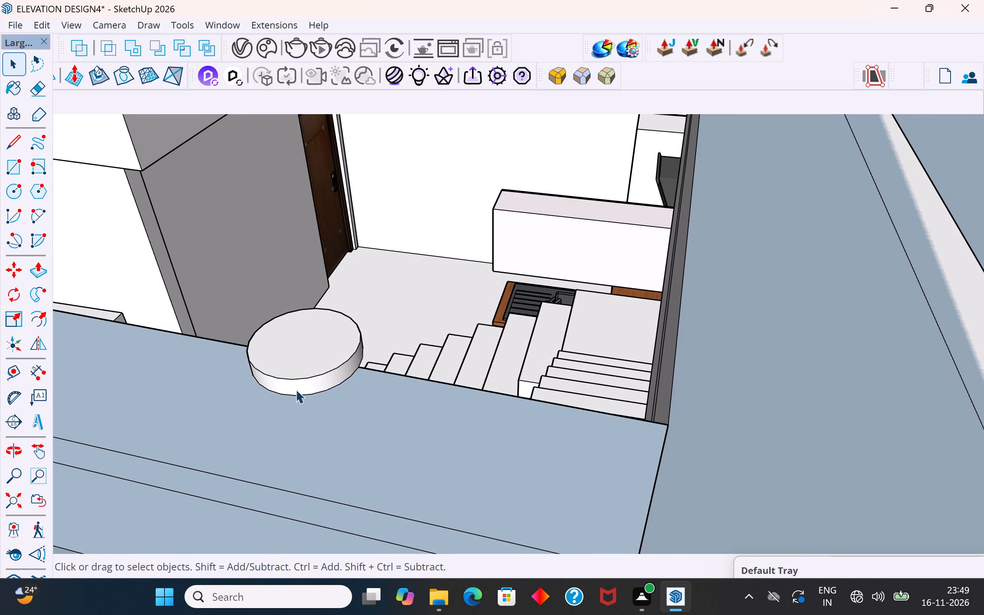
left_click(316, 359)
key("Delete")
left_click(318, 357)
left_click(332, 341)
key("Delete")
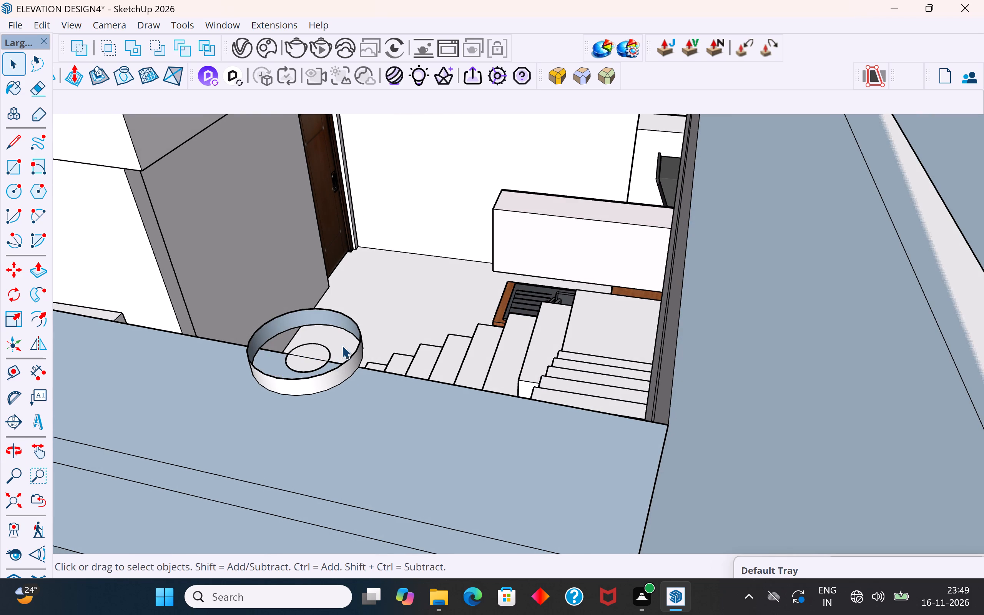
left_click(356, 329)
key("Delete")
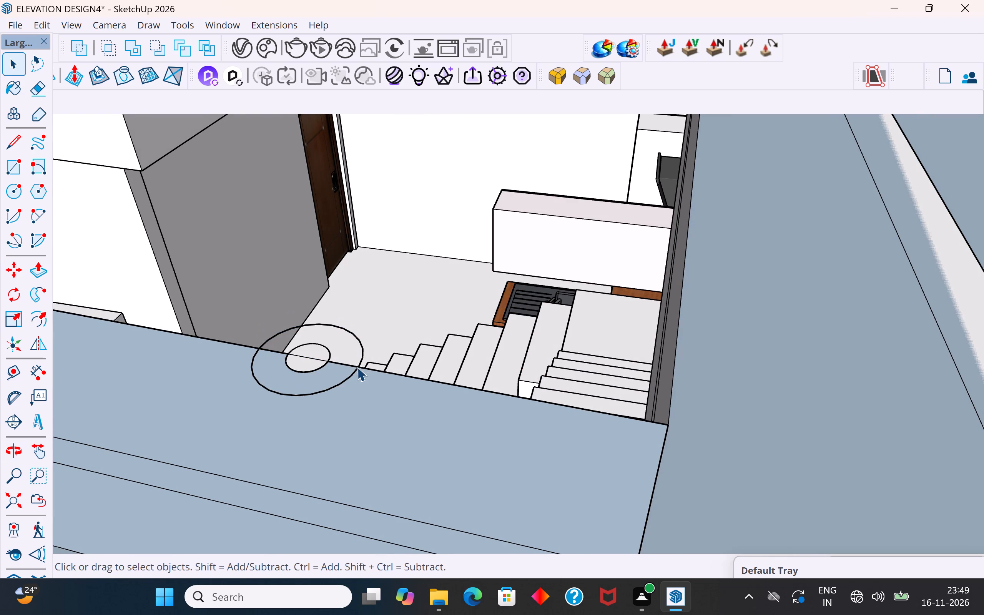
left_click(363, 356)
key("Delete")
left_click(326, 351)
key("Delete")
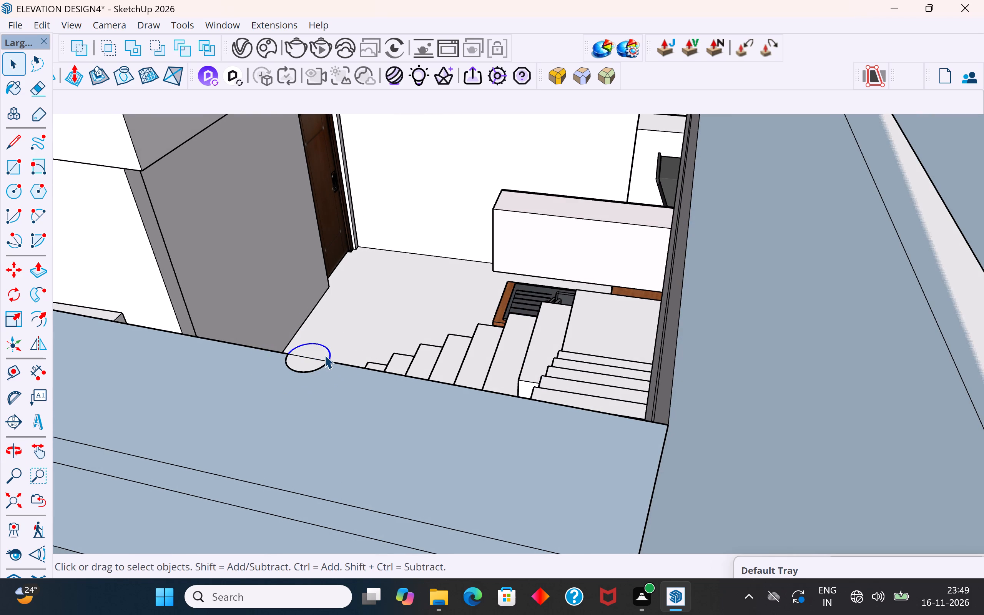
left_click(319, 366)
key("Delete")
Delete the third base disc from the outer corner, just before the stair treads, including its faces, outer rings and inner circle.
scroll(576, 480, "down", 11)
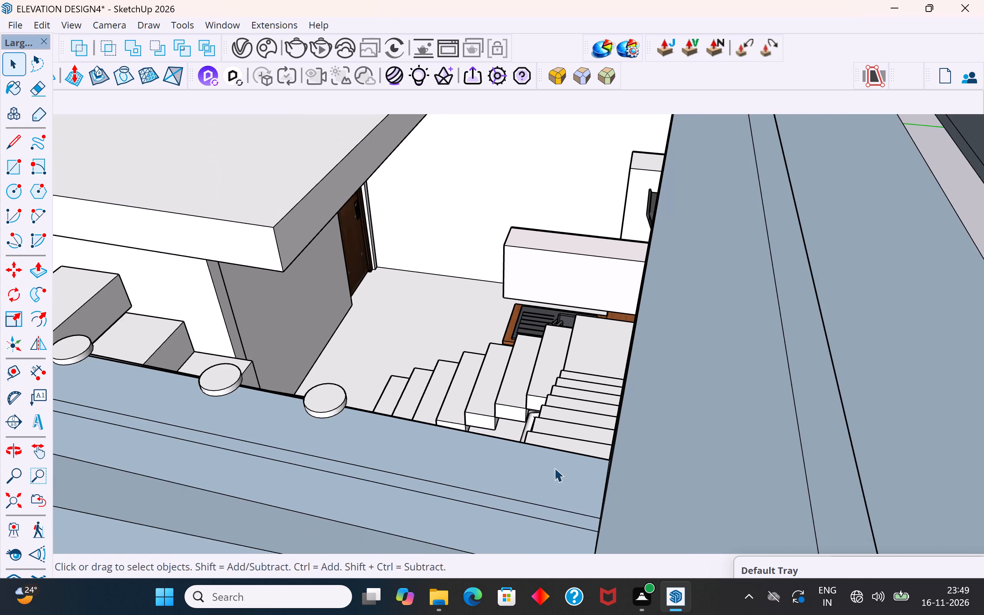
scroll(332, 417, "up", 8)
left_click(360, 389)
key("Delete")
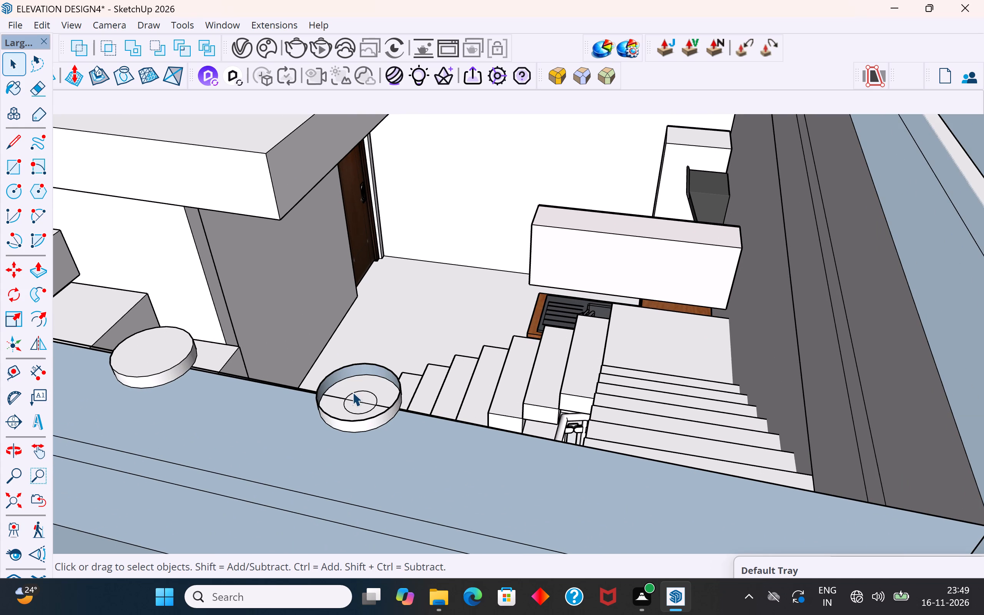
left_click(366, 382)
key("Delete")
left_click(382, 370)
key("Delete")
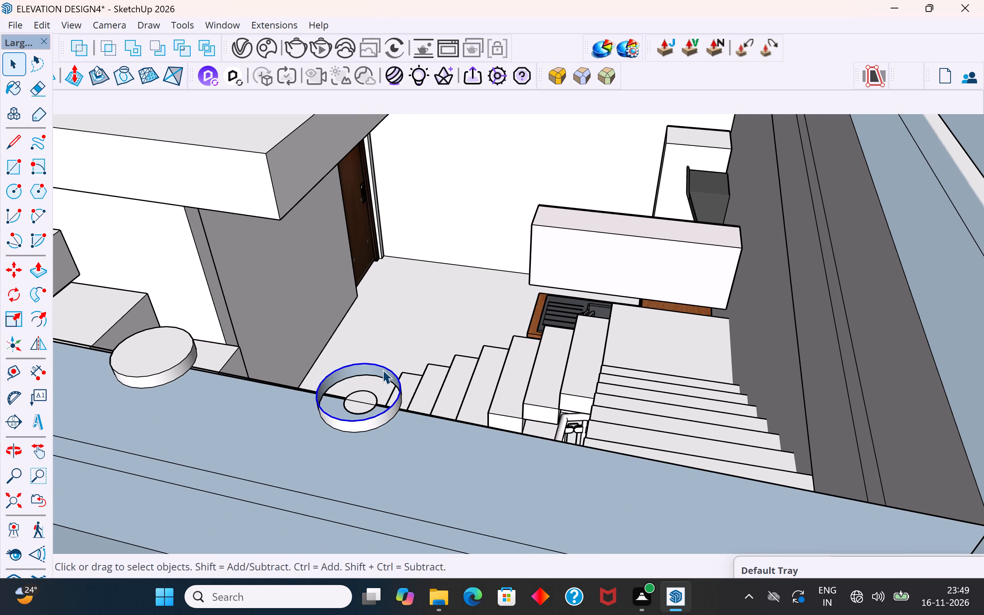
left_click(387, 380)
key("Delete")
left_click(367, 410)
key("Delete")
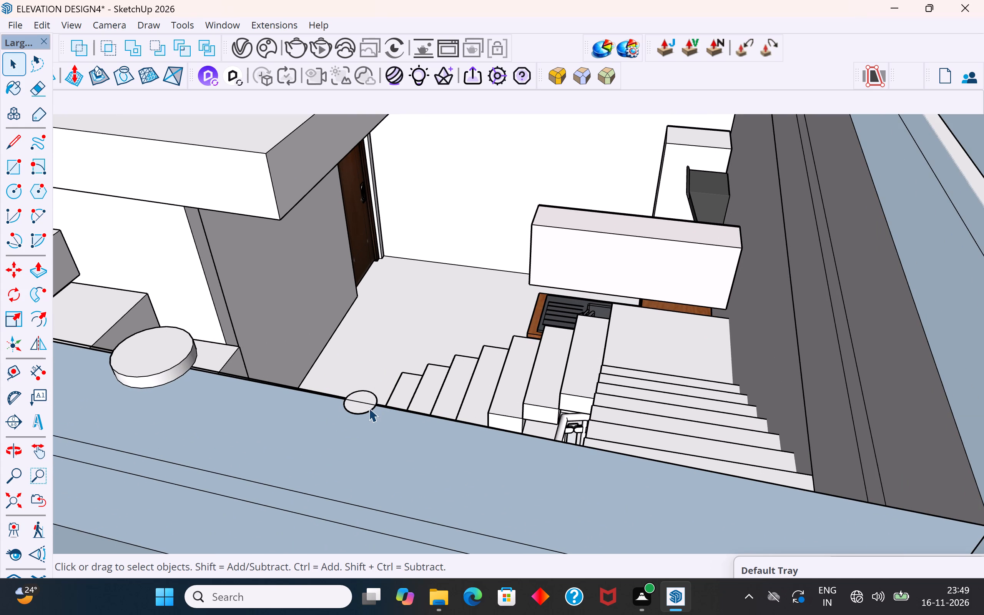
left_click(373, 398)
key("Delete")
Delete the fourth base disc from the outer corner, beside the upper stair block, including its faces, outer rings and inner circle.
left_click(156, 354)
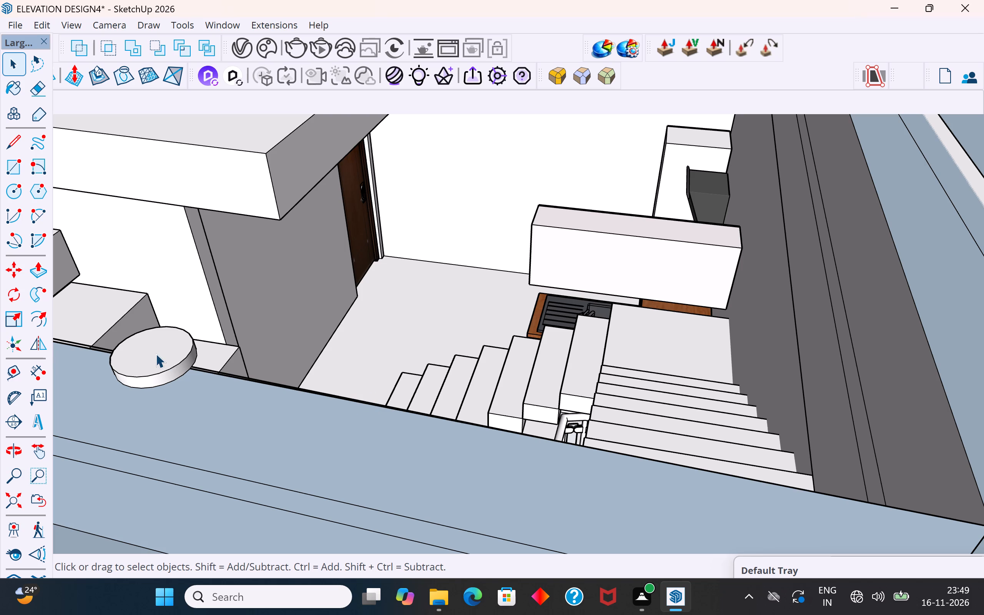
key("Delete")
left_click(162, 377)
key("Delete")
left_click(154, 372)
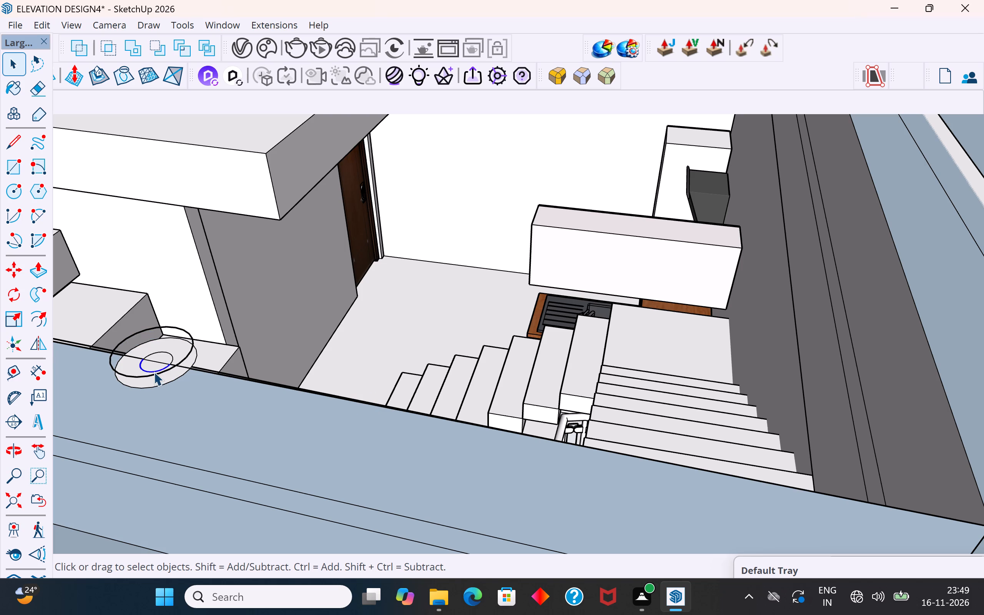
key("Delete")
left_click(154, 373)
key("Delete")
left_click(152, 379)
key("Delete")
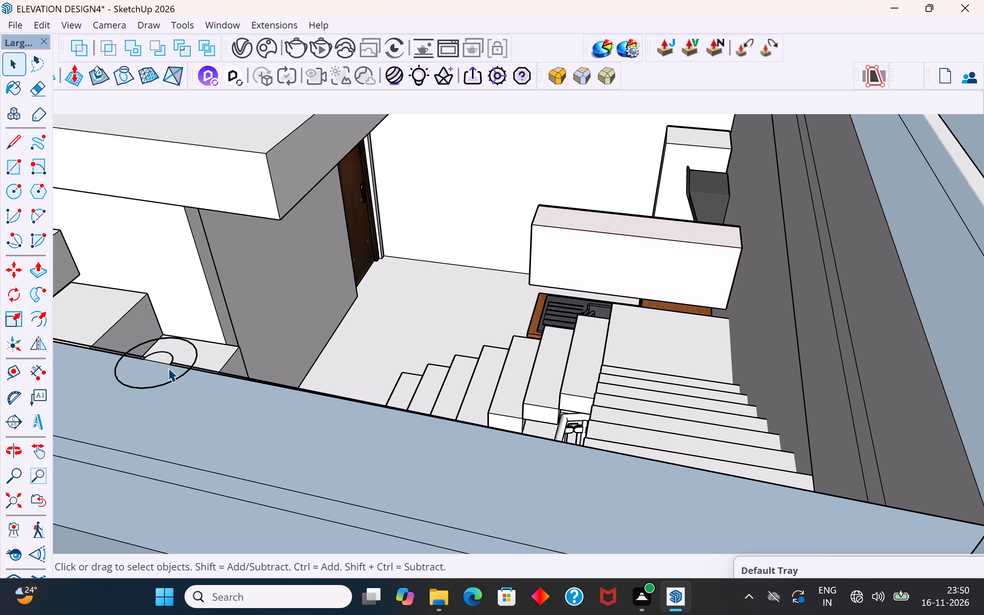
left_click(170, 356)
key("Delete")
left_click(185, 341)
key("Delete")
Delete the whole base disc on the far inner corner of the parapet, at the opposite end of the disc row.
scroll(366, 380, "down", 8)
scroll(272, 379, "up", 3)
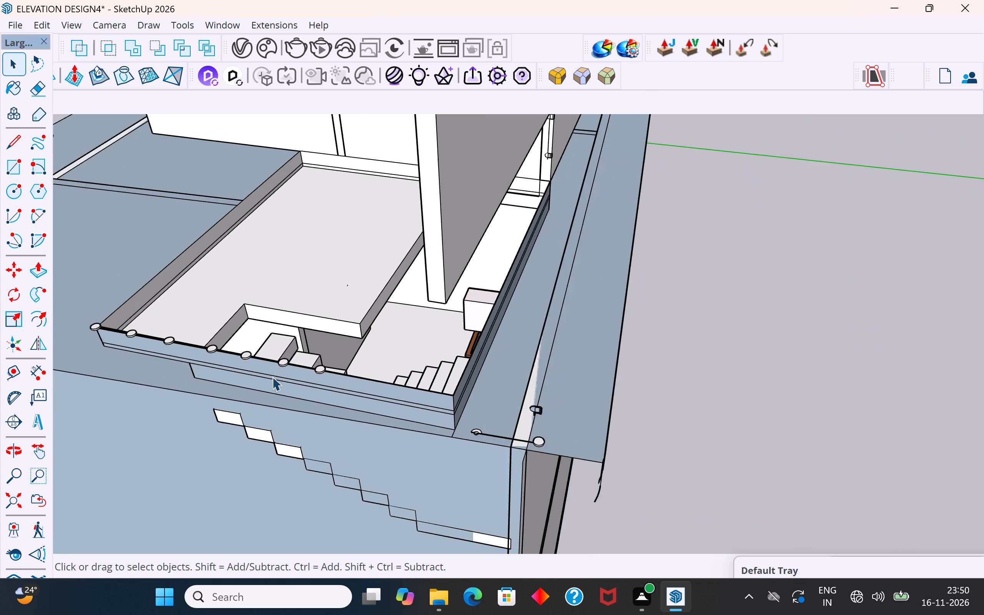
scroll(275, 370, "up", 4)
middle_click_drag(316, 342, 184, 266)
scroll(193, 438, "down", 6)
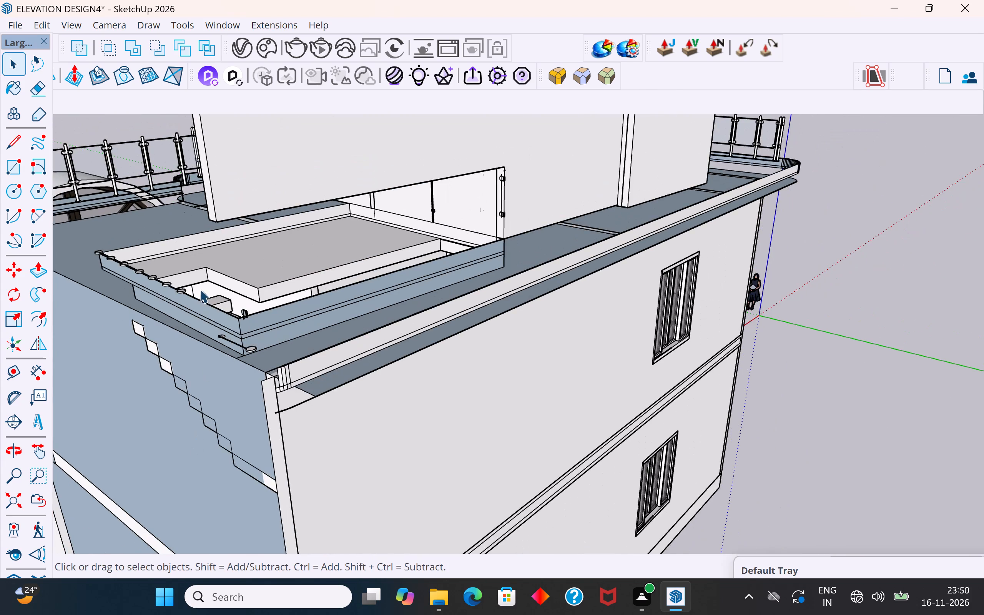
middle_click_drag(196, 287, 64, 270)
scroll(289, 211, "down", 5)
middle_click_drag(231, 222, 131, 237)
scroll(65, 208, "up", 2)
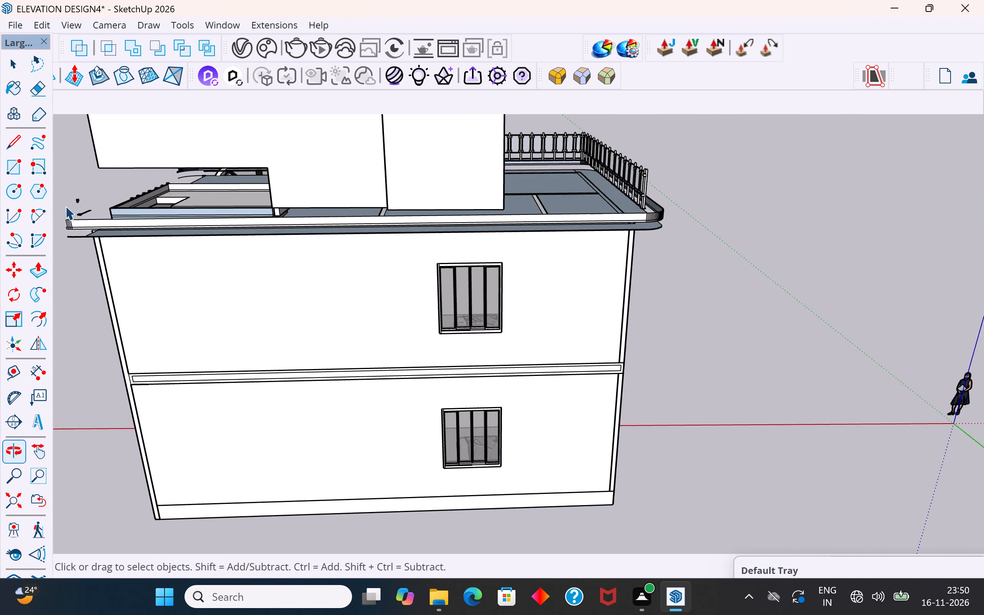
scroll(65, 206, "up", 1)
middle_click_drag(104, 197, 73, 196)
scroll(208, 164, "up", 7)
middle_click_drag(199, 179, 177, 163)
scroll(189, 162, "up", 2)
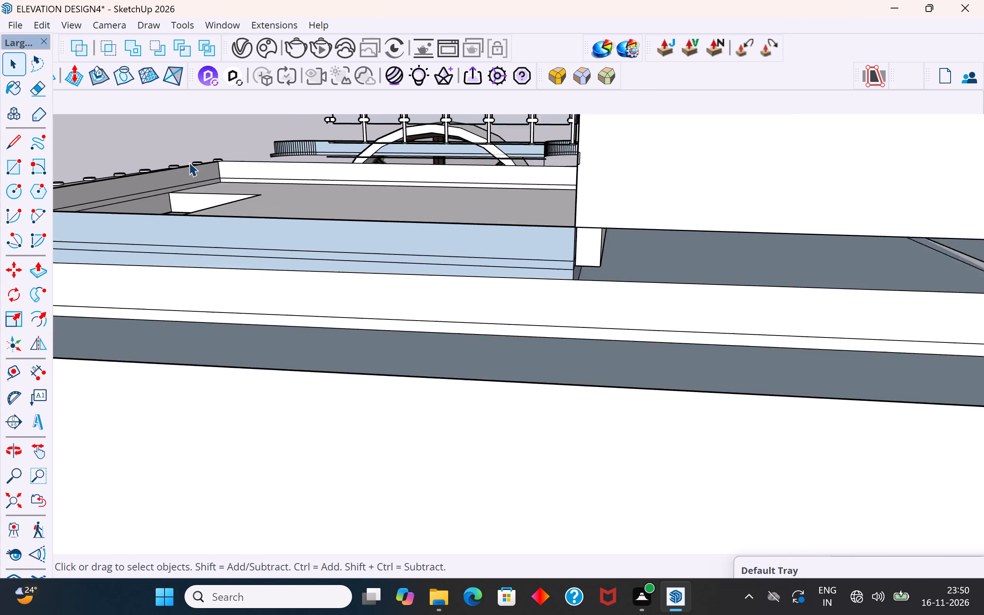
scroll(189, 162, "up", 6)
middle_click_drag(340, 153, 287, 143)
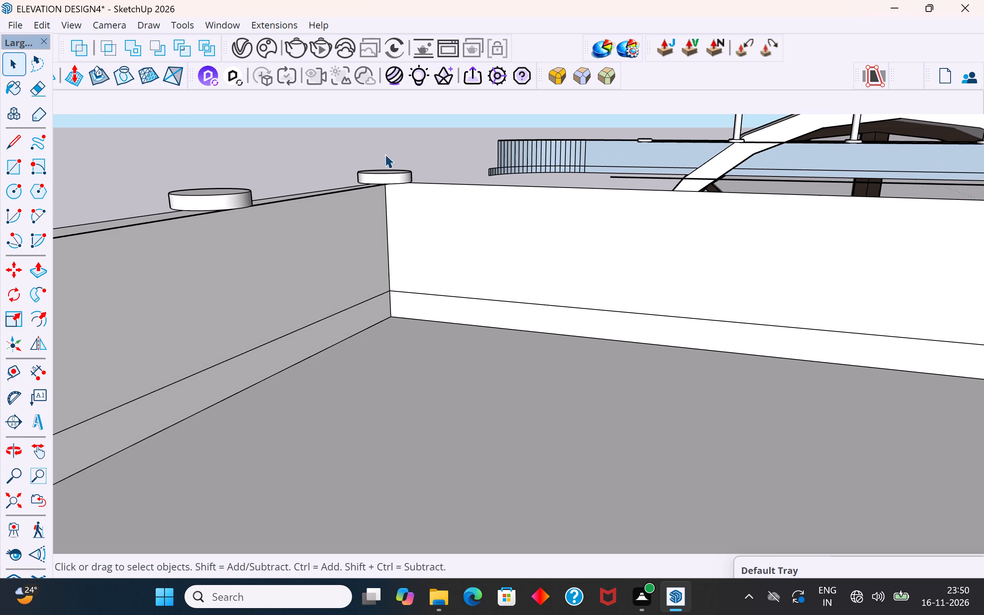
scroll(389, 154, "up", 3)
scroll(394, 157, "down", 3)
left_click_drag(454, 172, 358, 207)
key("Delete")
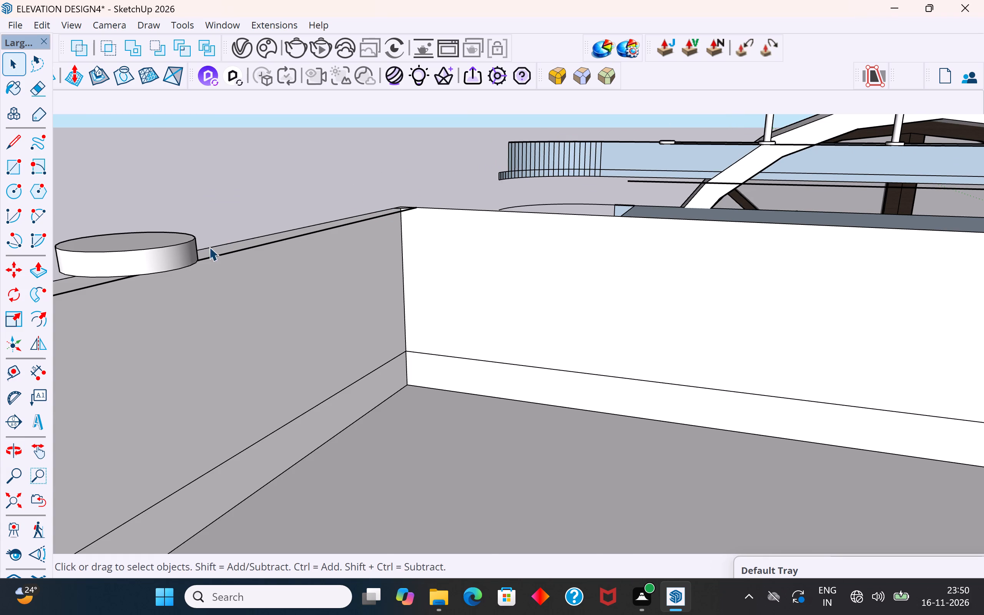
Delete the base disc nearest the inner parapet corner, including its top and side, underside, outer ring and inner circle.
scroll(321, 188, "down", 2)
middle_click_drag(314, 190, 268, 202)
scroll(304, 192, "up", 8)
middle_click_drag(328, 187, 300, 179)
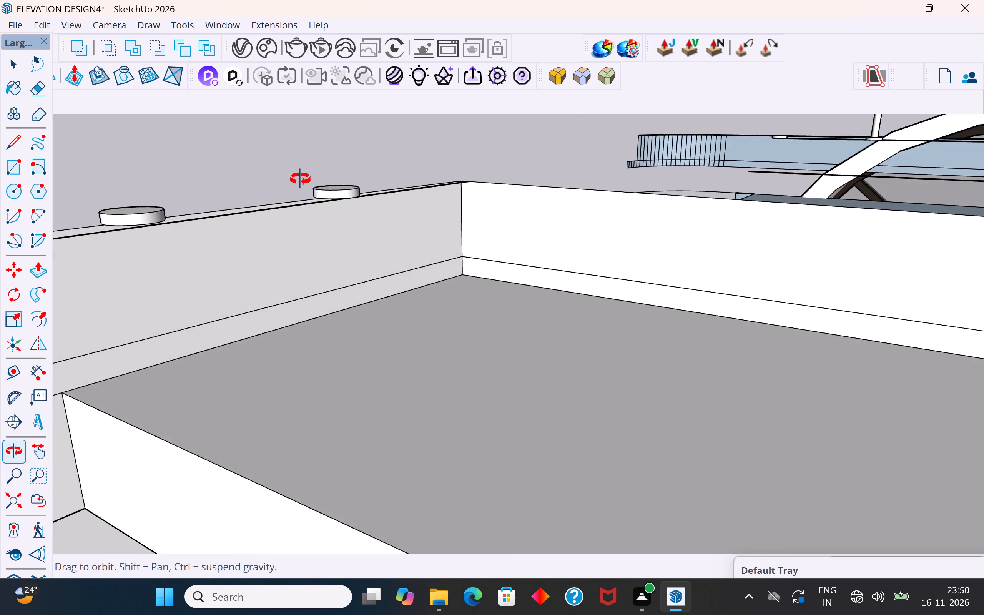
middle_click_drag(300, 179, 242, 178)
scroll(324, 178, "up", 4)
scroll(347, 191, "down", 3)
middle_click_drag(558, 287, 564, 254)
left_click_drag(617, 221, 464, 265)
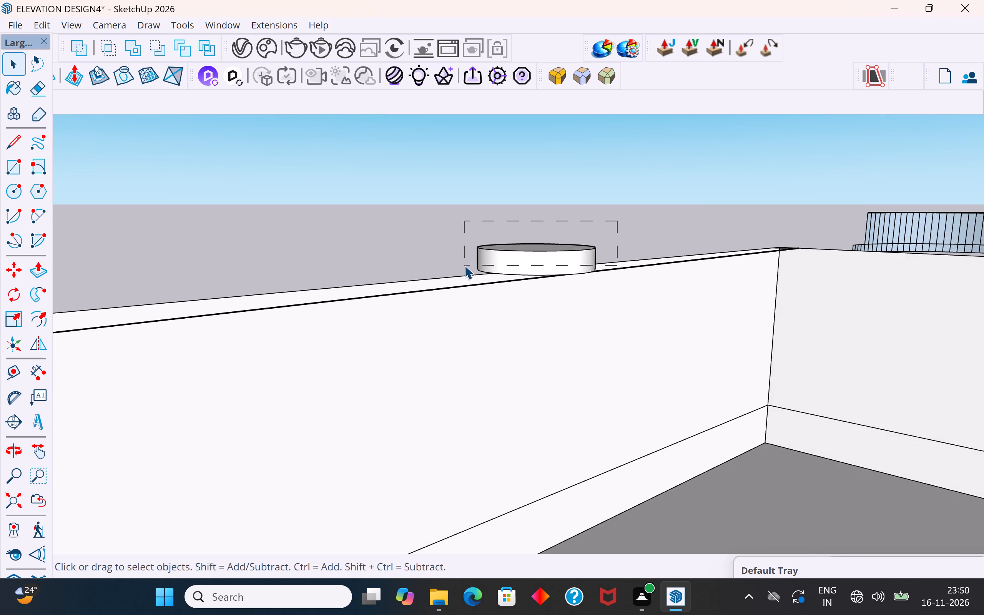
left_click_drag(464, 265, 469, 261)
key("Delete")
middle_click_drag(532, 269, 532, 274)
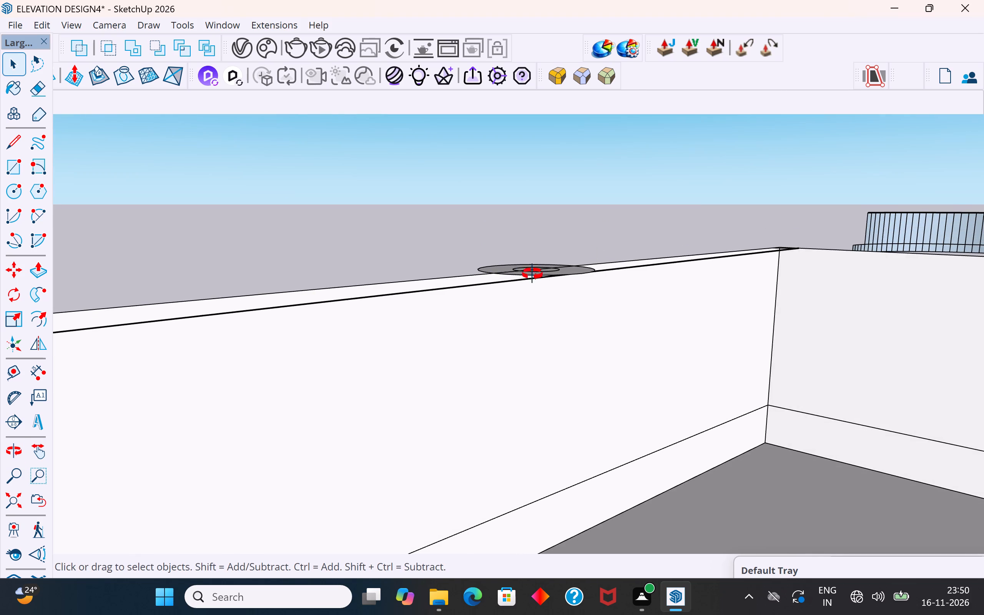
middle_click_drag(532, 274, 516, 339)
left_click(562, 294)
key("Delete")
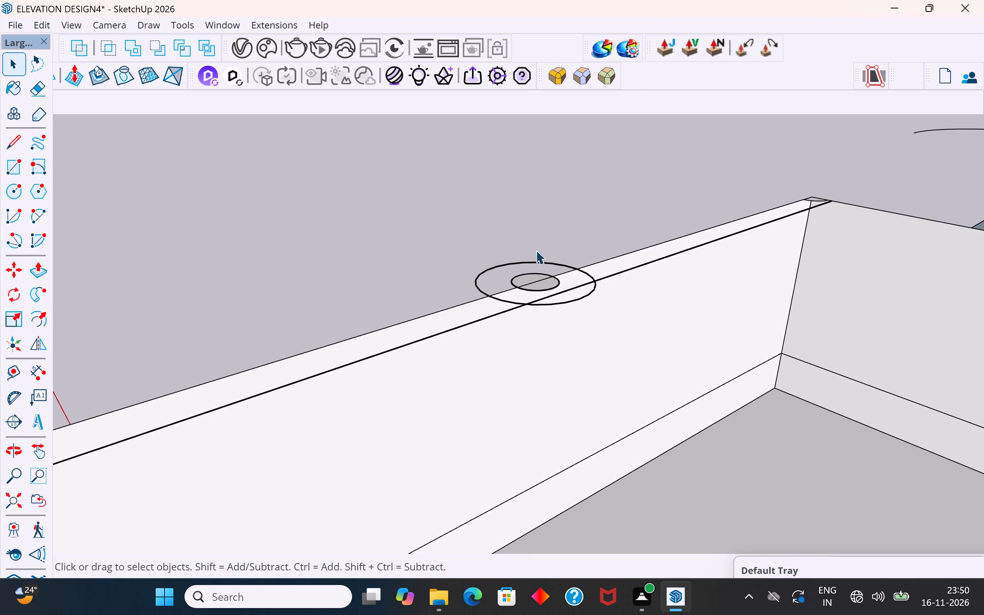
left_click_drag(536, 250, 493, 267)
key("Delete")
left_click(538, 286)
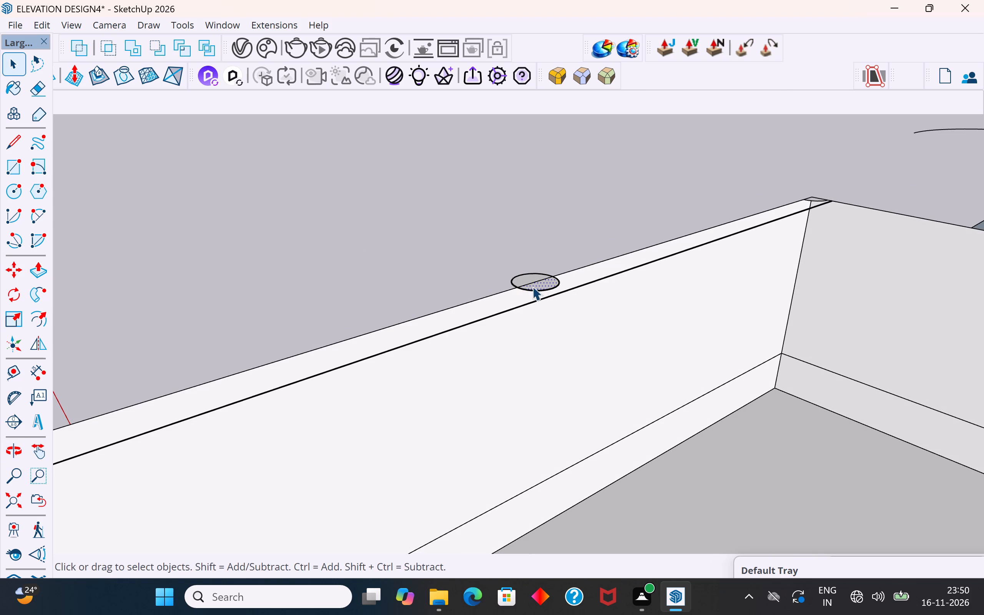
key("Delete")
left_click(525, 278)
key("Delete")
left_click(534, 289)
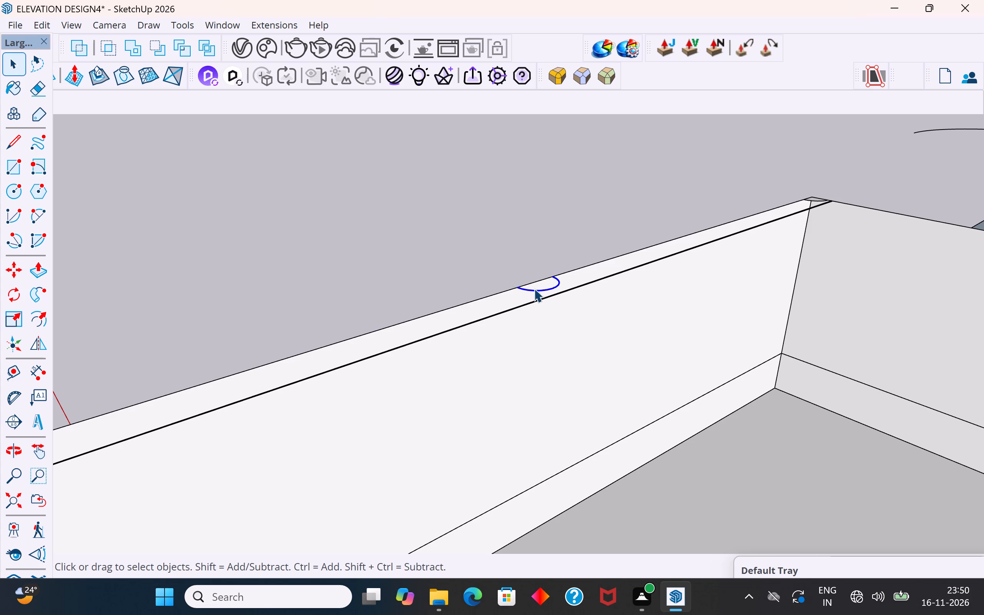
key("Delete")
Delete the small leftover face at the inner corner of the parapet top.
scroll(822, 209, "up", 8)
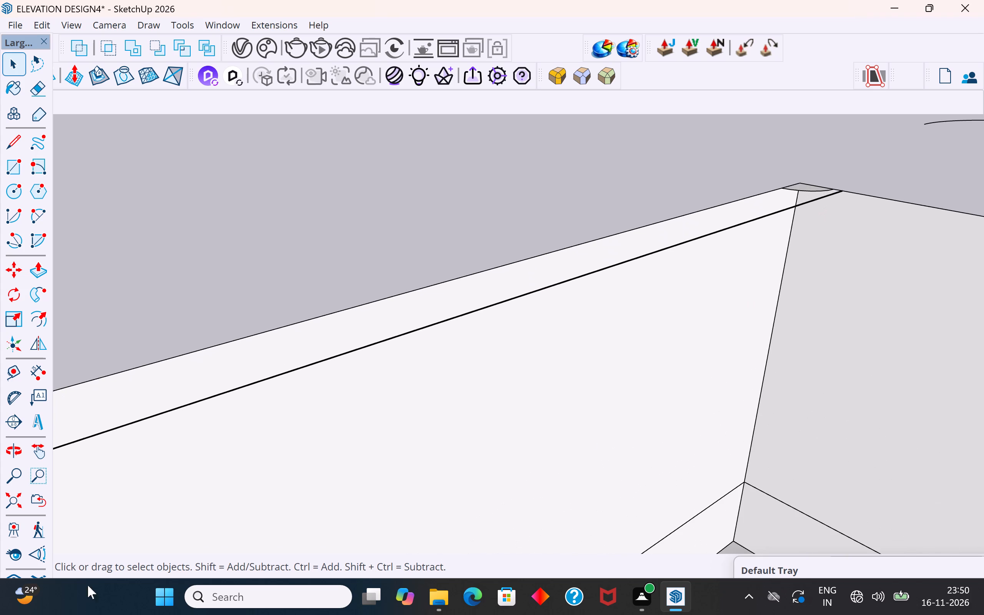
left_click(813, 192)
key("Delete")
Delete the next base disc along the parapet from underneath, including its underside, side, rings and inner circle.
scroll(807, 194, "down", 16)
middle_click_drag(504, 312, 614, 183)
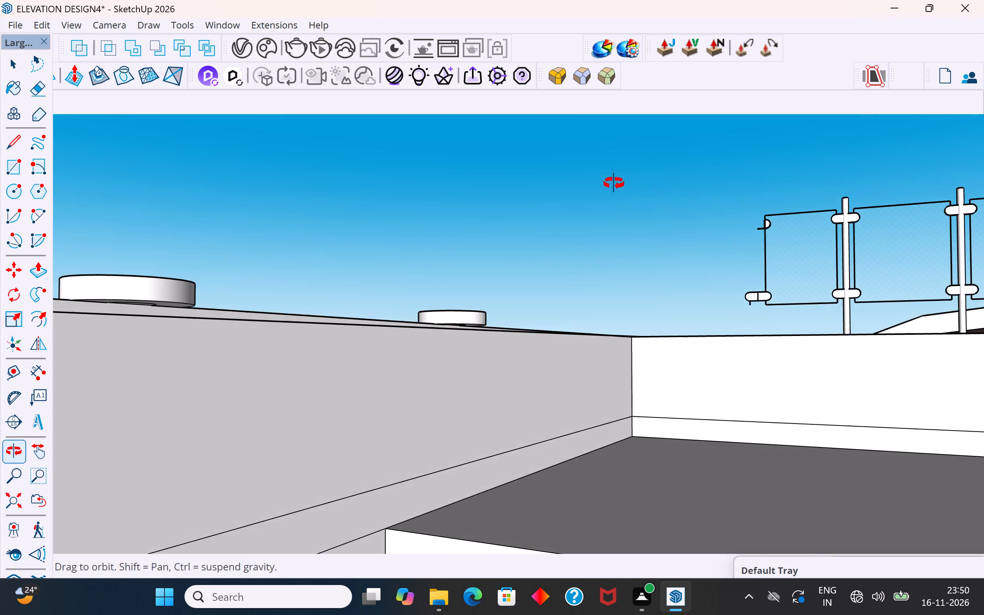
scroll(477, 324, "up", 1)
middle_click_drag(477, 320, 484, 239)
scroll(434, 358, "up", 2)
middle_click_drag(452, 345, 480, 287)
scroll(446, 381, "up", 3)
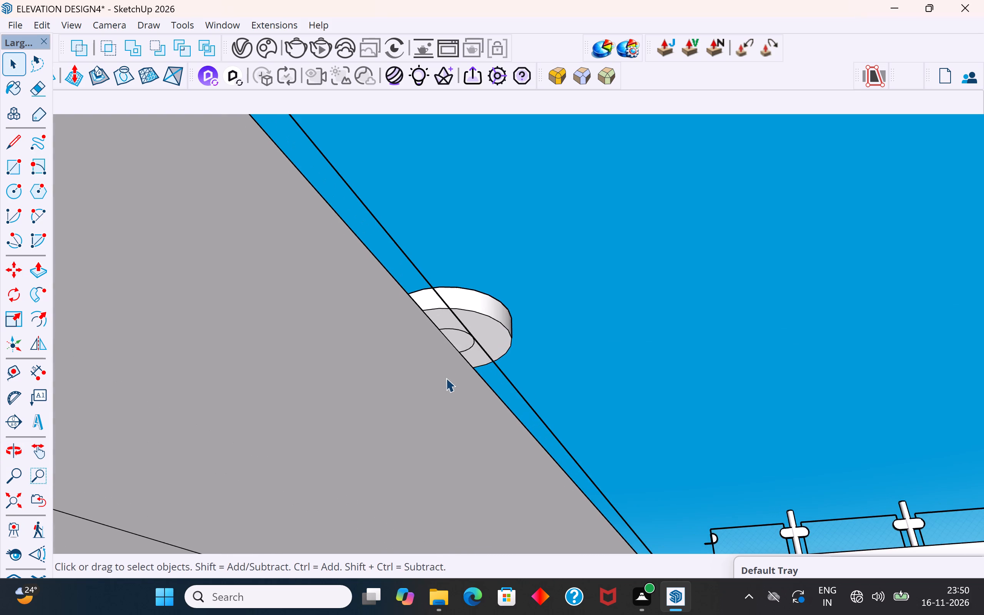
left_click(484, 330)
key("Delete")
left_click_drag(523, 299, 514, 310)
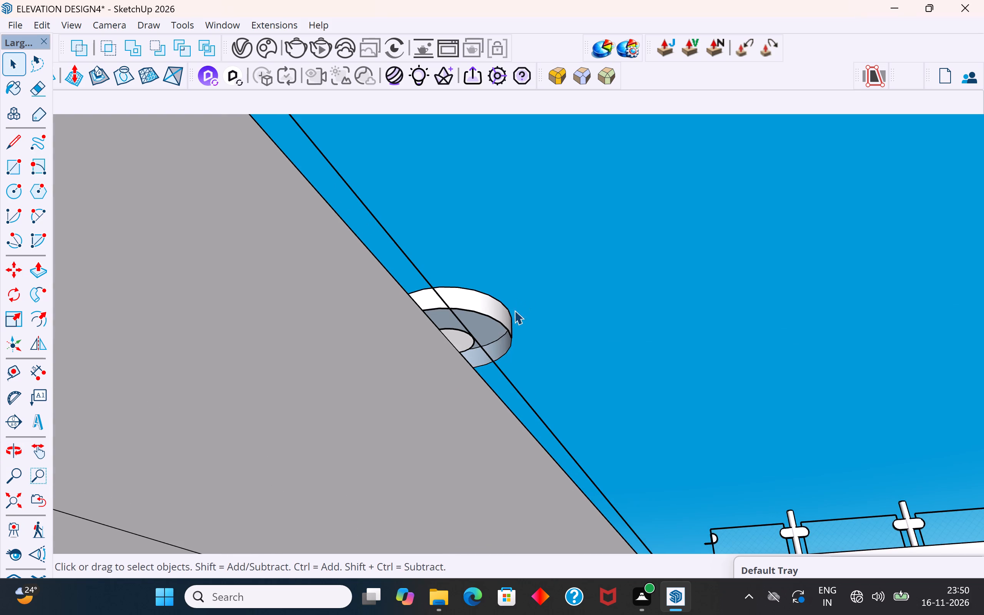
left_click_drag(514, 310, 492, 330)
key("Delete")
scroll(459, 343, "up", 3)
left_click(460, 341)
key("Delete")
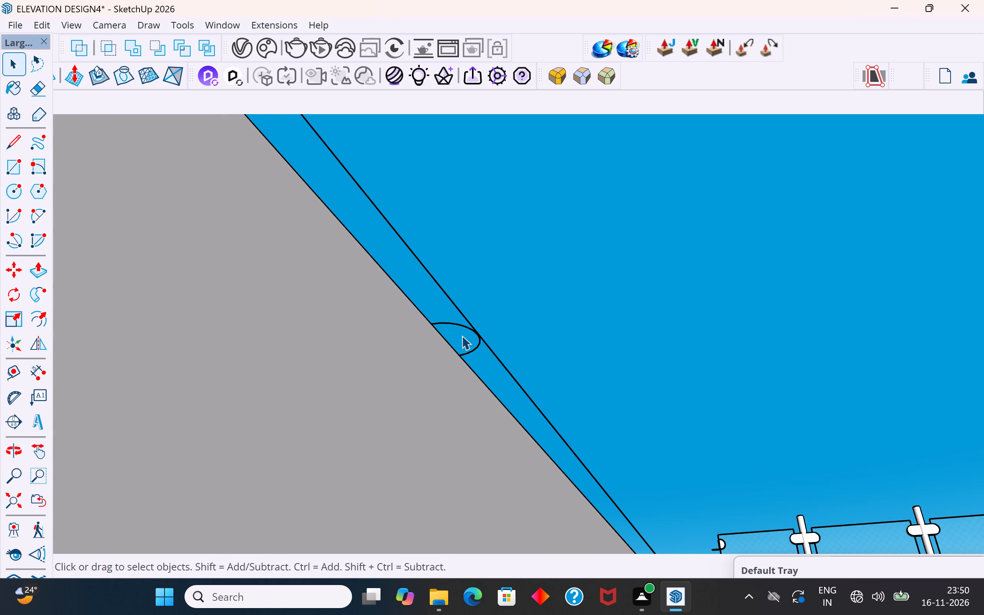
left_click(462, 325)
key("Delete")
Delete the remaining base disc farthest from the inner corner, including its underside, inner circle, side, top and outer ring.
scroll(485, 342, "down", 4)
middle_click_drag(483, 346, 456, 407)
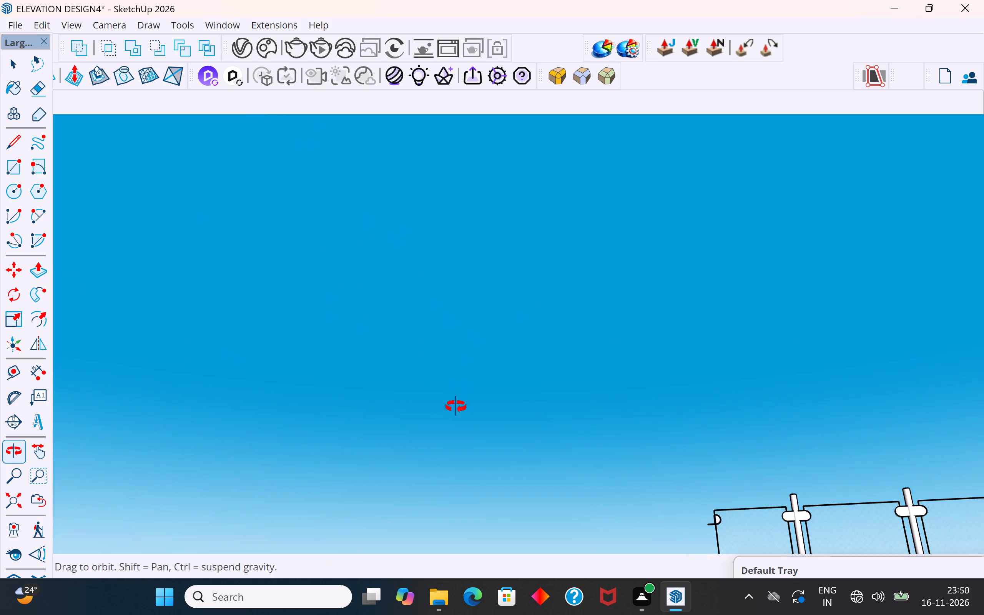
middle_click_drag(456, 407, 452, 422)
scroll(460, 414, "up", 1)
scroll(553, 310, "down", 12)
middle_click_drag(544, 324, 475, 485)
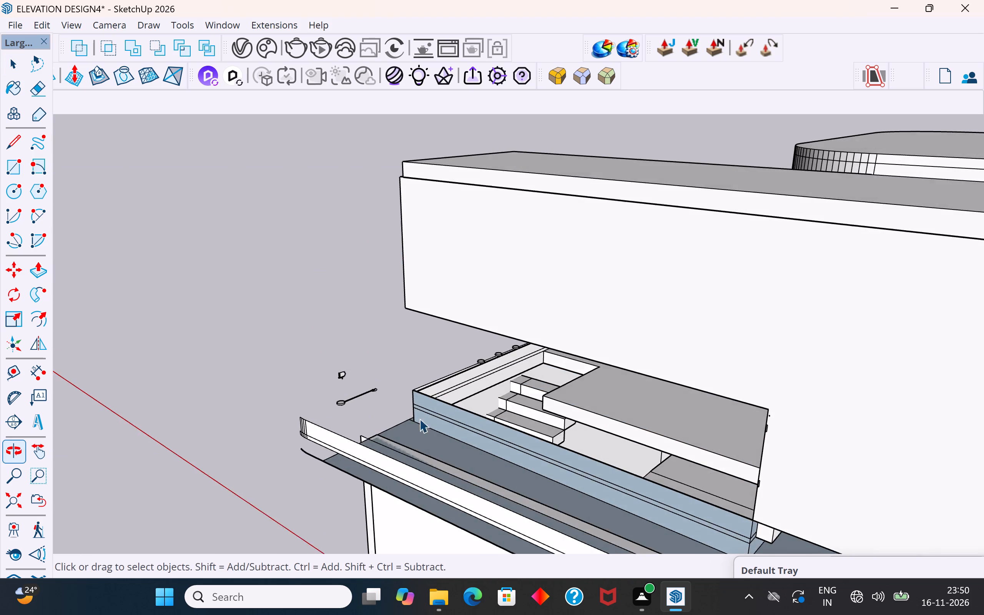
scroll(410, 416, "down", 4)
middle_click_drag(399, 392, 490, 368)
scroll(491, 365, "up", 9)
middle_click_drag(489, 379, 515, 364)
scroll(515, 364, "up", 4)
scroll(540, 366, "down", 3)
middle_click_drag(570, 361, 526, 363)
scroll(344, 366, "up", 4)
middle_click_drag(319, 371, 342, 301)
scroll(337, 314, "up", 3)
middle_click_drag(339, 306, 346, 270)
scroll(345, 268, "up", 4)
middle_click_drag(345, 267, 356, 247)
left_click(356, 247)
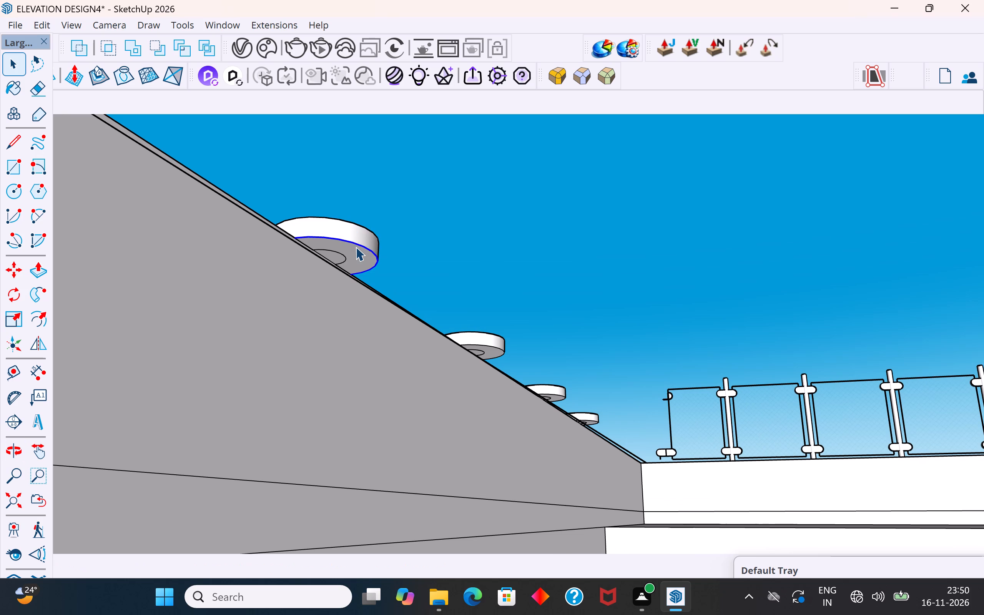
key("Delete")
left_click(337, 253)
key("Delete")
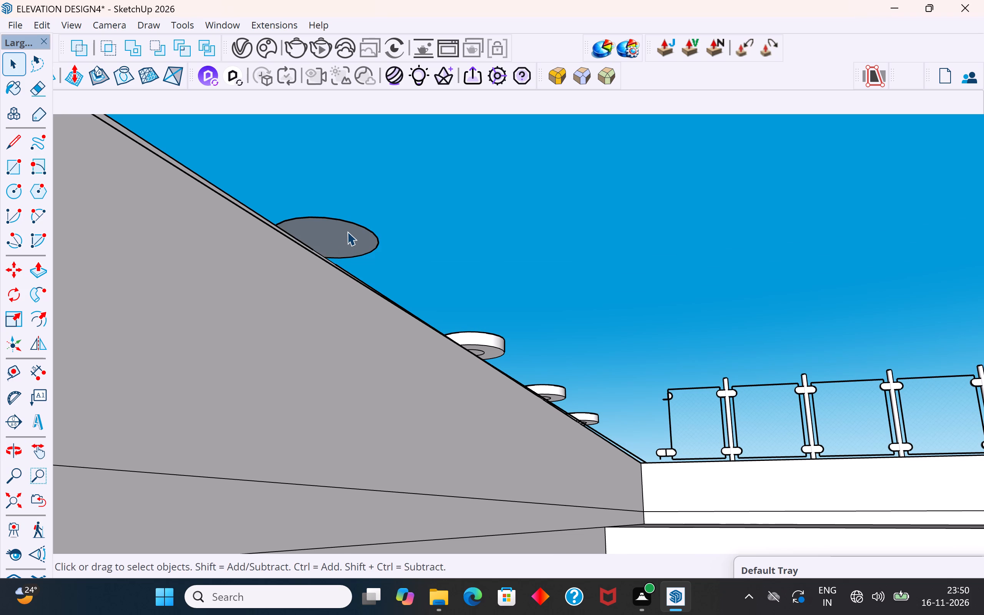
left_click(347, 231)
key("Delete")
left_click_drag(386, 218, 349, 248)
key("Delete")
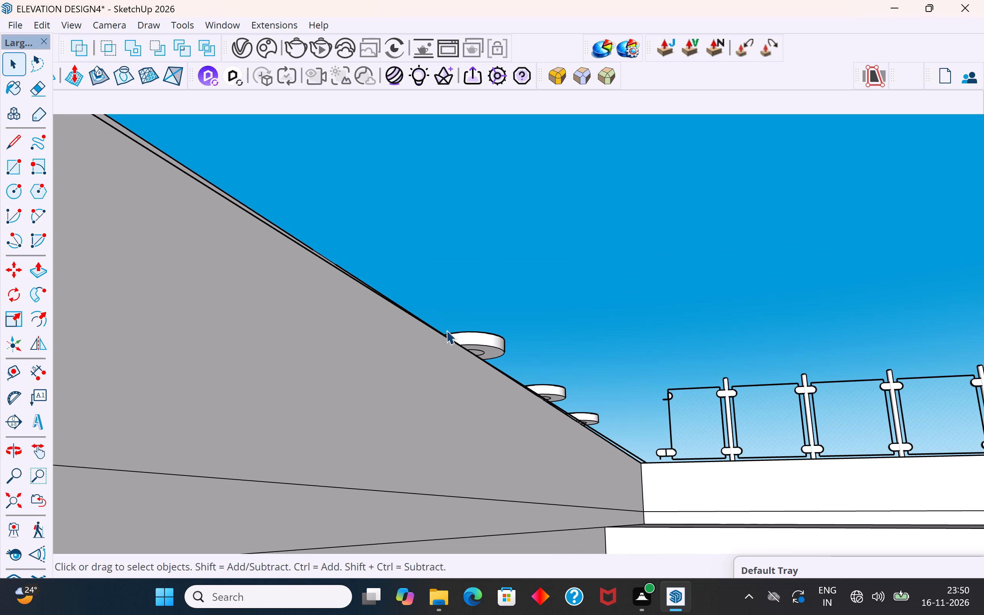
Delete the following base disc toward the inner corner, including its side, underside, top face and outer ring.
left_click(481, 341)
key("Delete")
left_click(483, 350)
key("Delete")
left_click(490, 345)
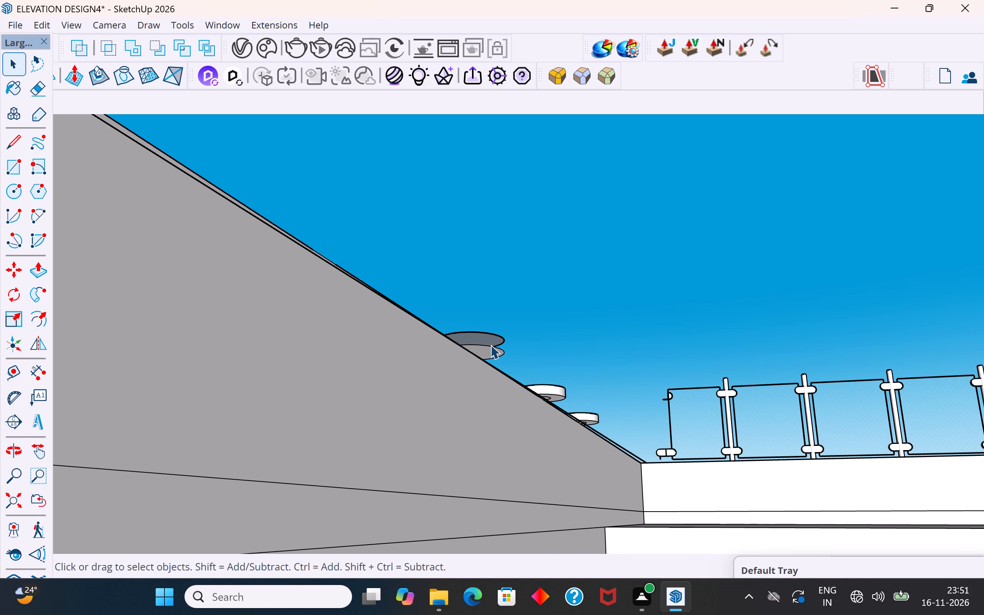
key("Delete")
left_click(492, 339)
key("Delete")
left_click_drag(505, 327, 502, 332)
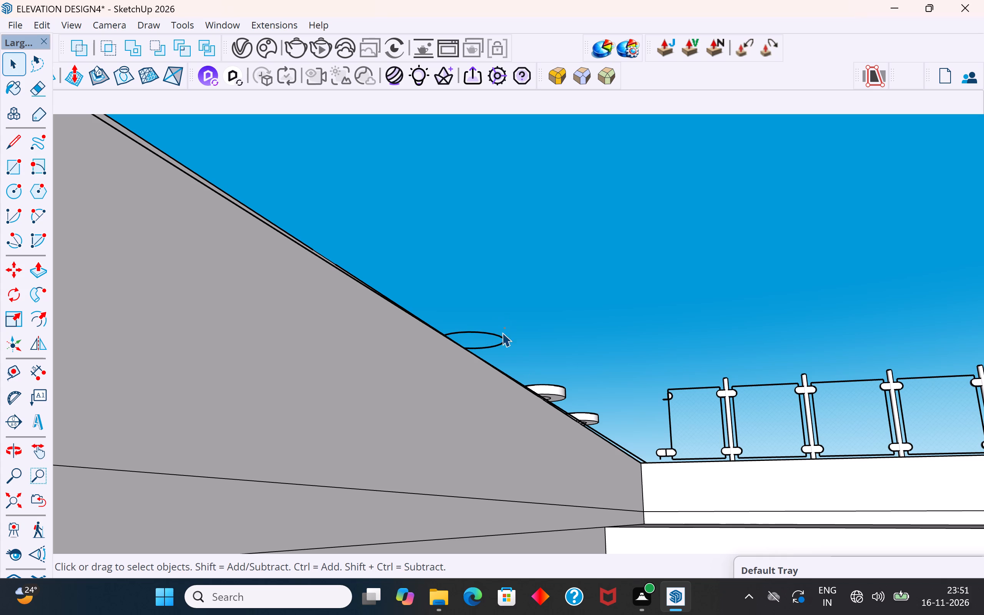
left_click_drag(502, 332, 478, 345)
key("Delete")
Delete the second-to-last base disc before the inner corner, including its underside, side and top.
scroll(565, 406, "up", 3)
scroll(548, 397, "down", 2)
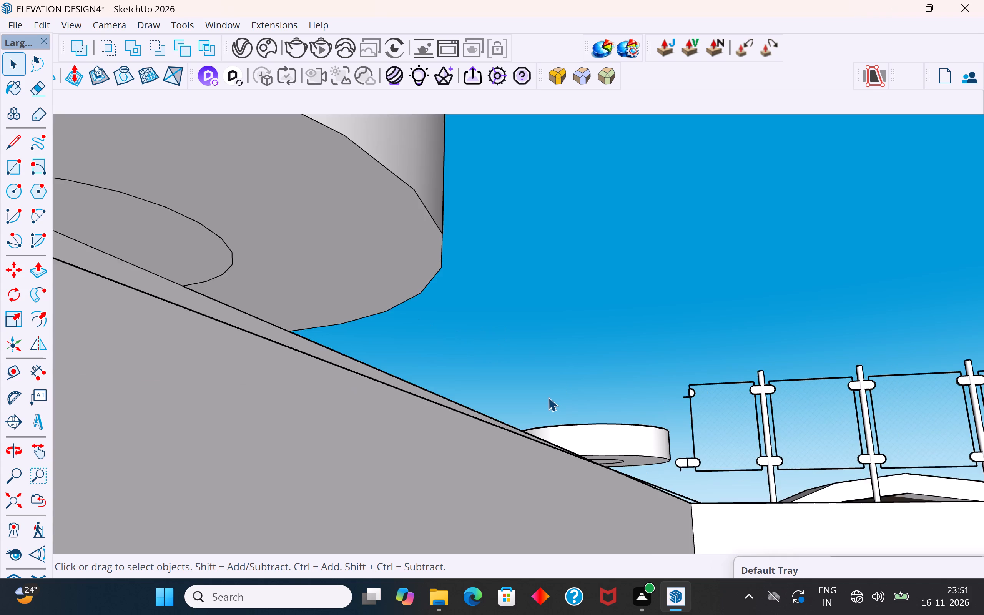
left_click(507, 377)
key("Delete")
left_click(514, 372)
key("Delete")
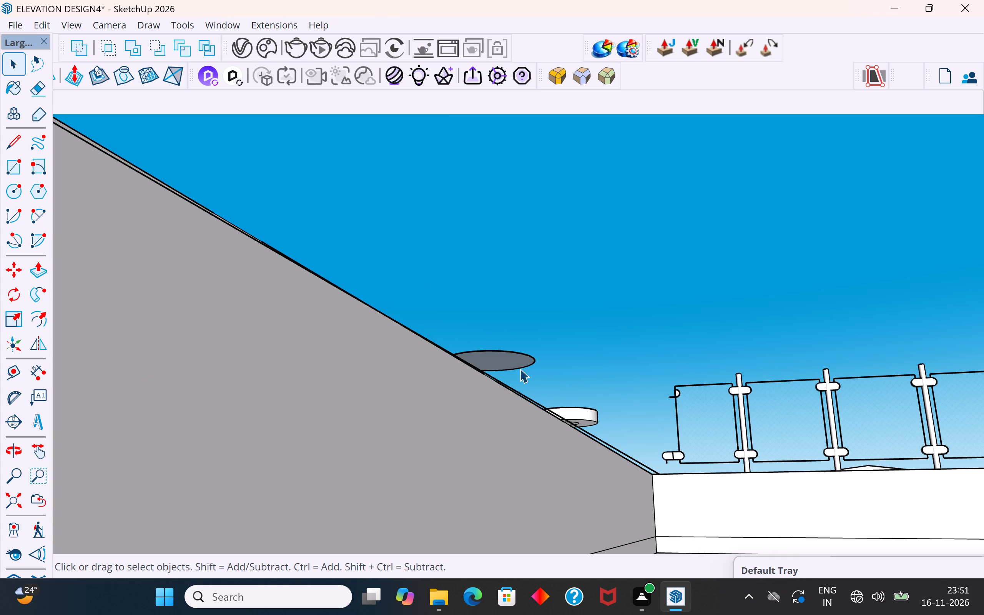
left_click(521, 367)
key("Delete")
Delete the last base disc in the row by the inner corner, including its faces, inner circle and outer ring.
left_click(577, 421)
key("Delete")
scroll(587, 419, "up", 2)
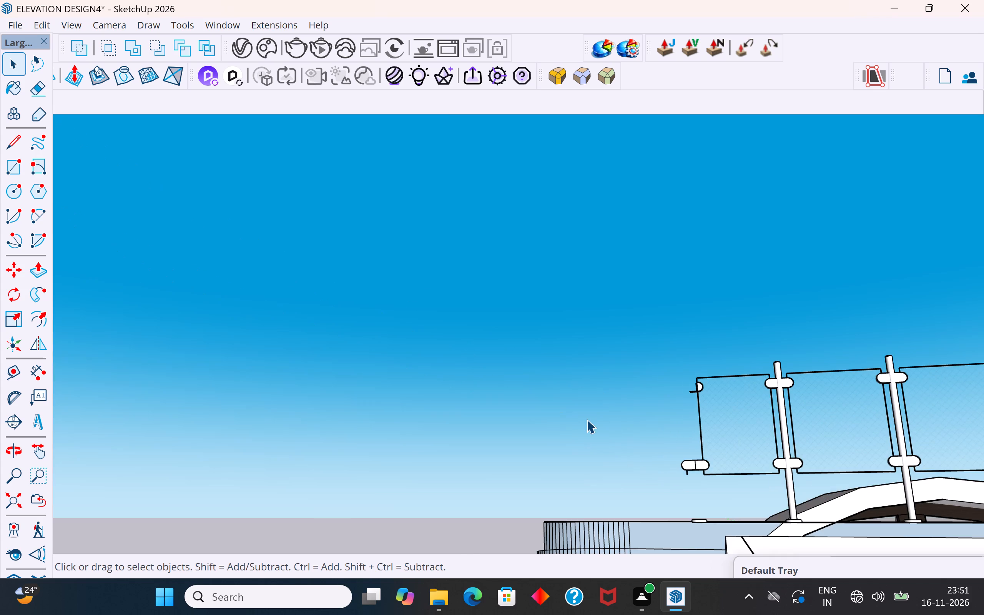
scroll(563, 428, "down", 2)
middle_click_drag(542, 431, 557, 364)
scroll(555, 424, "up", 6)
left_click(537, 444)
key("Delete")
left_click(542, 431)
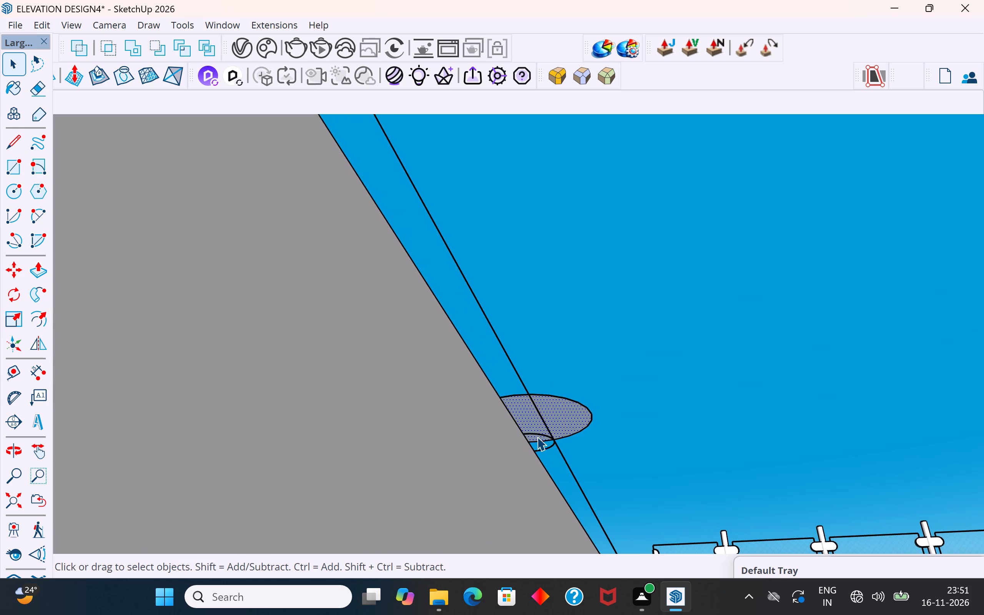
left_click(536, 436)
key("Delete")
left_click(528, 409)
key("Delete")
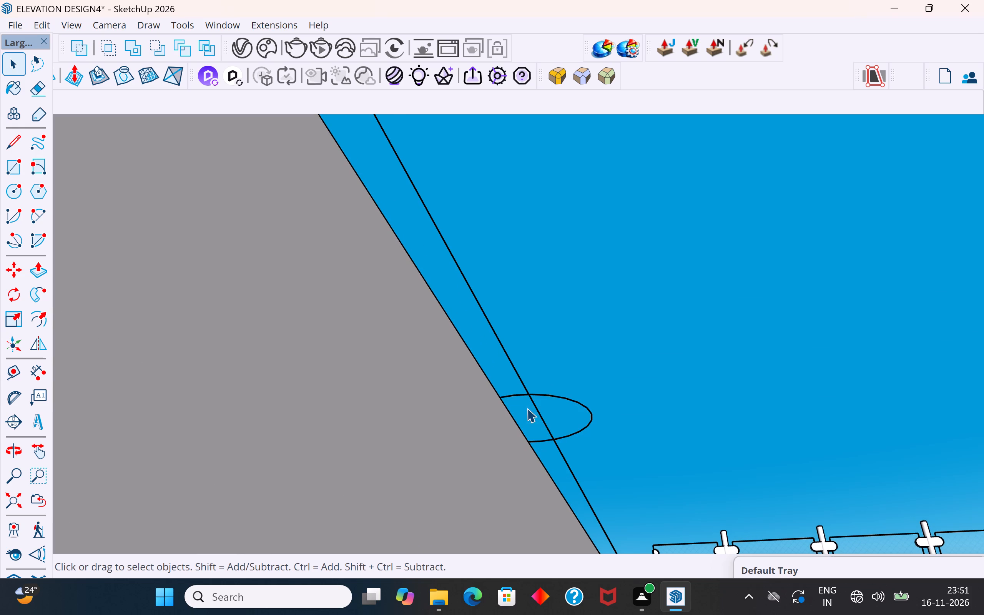
left_click_drag(612, 395, 573, 430)
key("Delete")
Delete the leftover half-disc face and its curved edge on the parapet's outer side, nearest the inner corner.
scroll(555, 382, "down", 2)
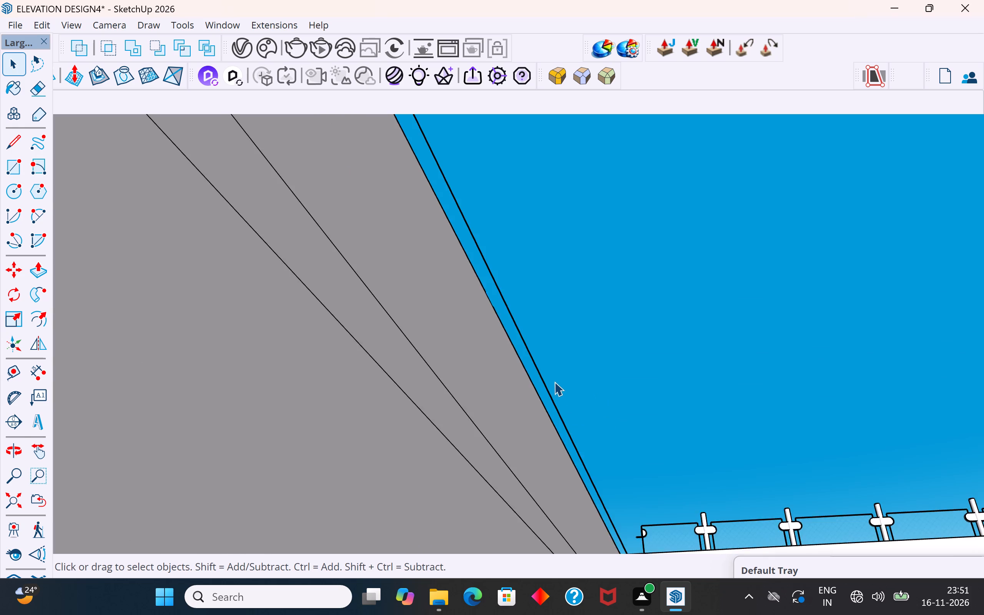
middle_click_drag(550, 378, 540, 597)
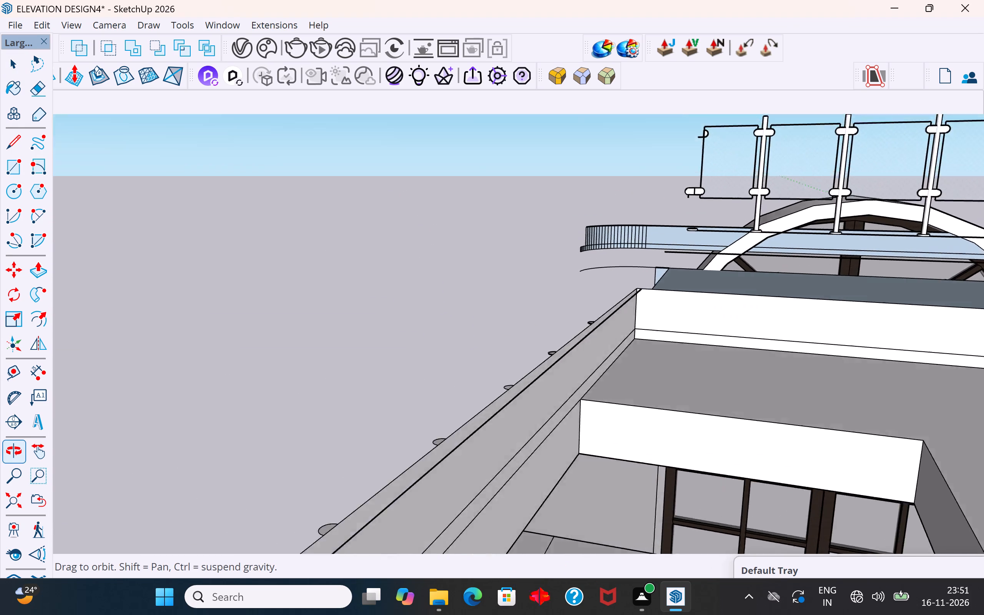
middle_click_drag(540, 597, 573, 611)
scroll(575, 331, "up", 9)
left_click(561, 383)
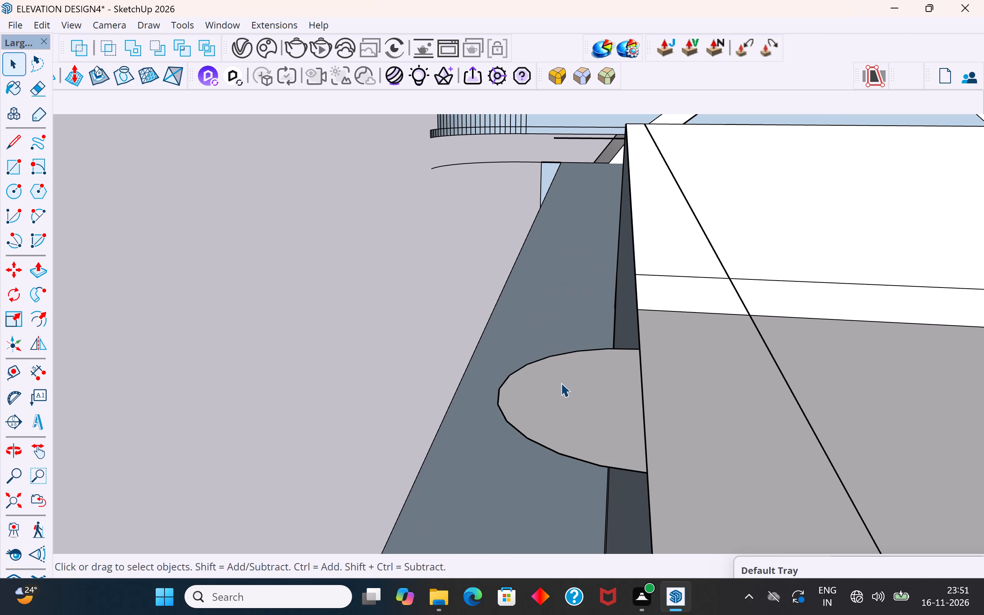
key("Delete")
left_click(580, 352)
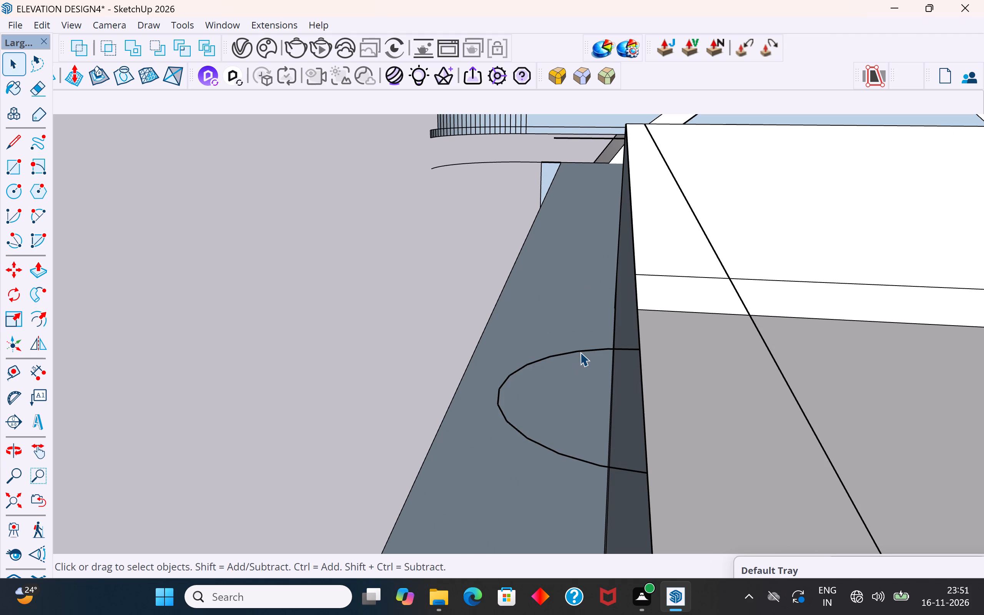
key("Delete")
Delete the second and third leftover half-discs from the inner corner along the parapet's outer side.
scroll(545, 350, "down", 5)
scroll(580, 320, "down", 4)
scroll(528, 467, "up", 2)
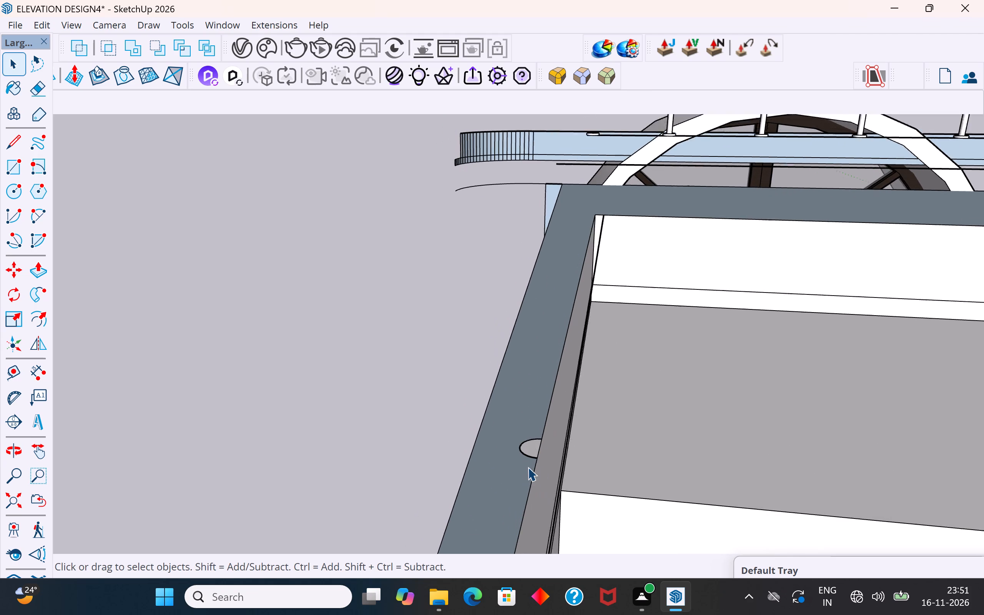
scroll(528, 467, "up", 6)
scroll(539, 416, "down", 3)
left_click(554, 382)
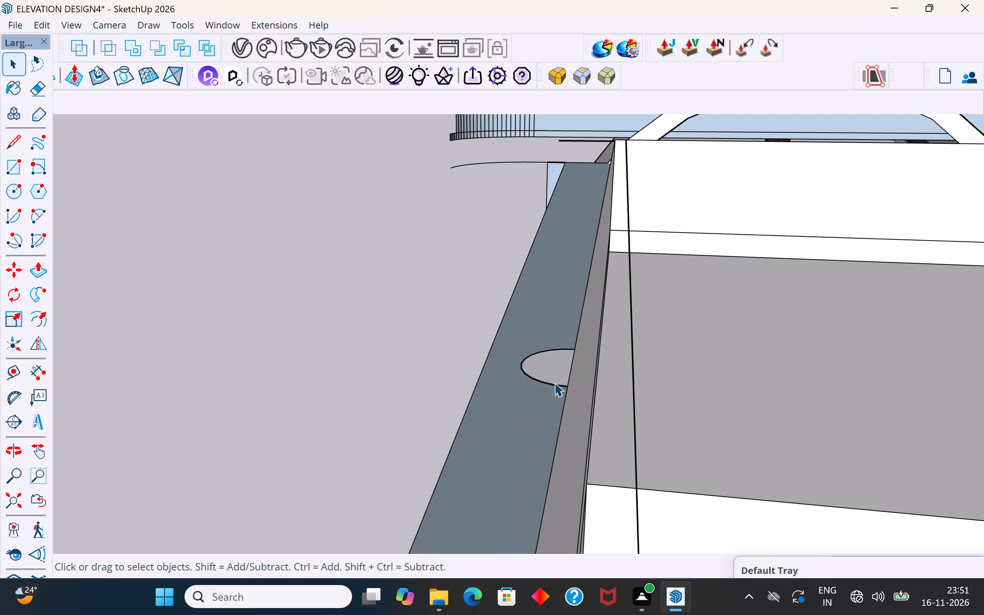
key("Delete")
left_click(557, 371)
left_click(393, 372)
scroll(511, 326, "down", 5)
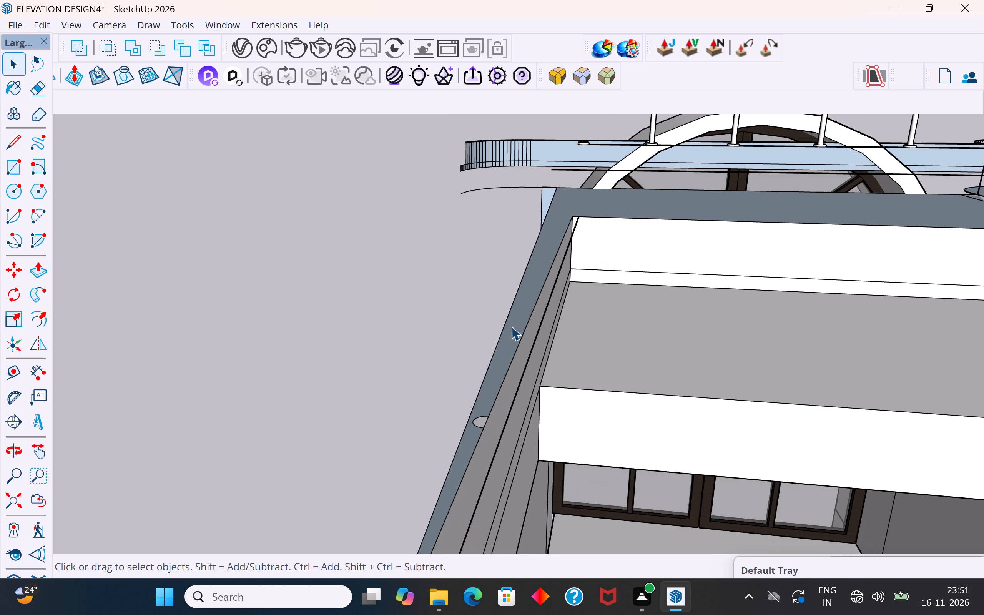
scroll(480, 426, "up", 4)
left_click(480, 426)
key("Delete")
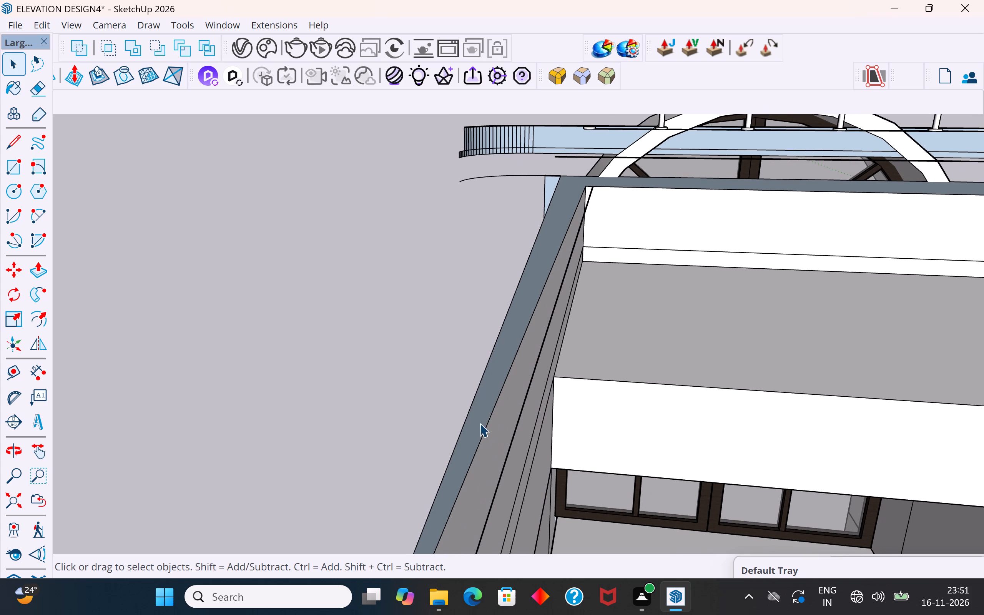
Delete the fourth and fifth leftover half-discs farther along the parapet's outer side.
scroll(557, 363, "down", 9)
scroll(522, 431, "up", 9)
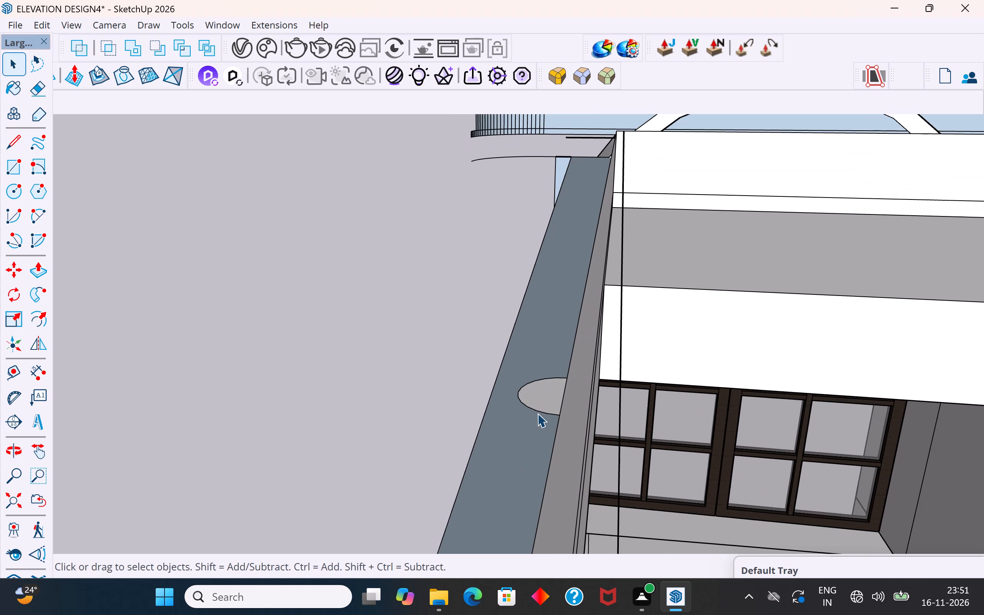
left_click(540, 411)
key("Delete")
scroll(546, 307, "down", 5)
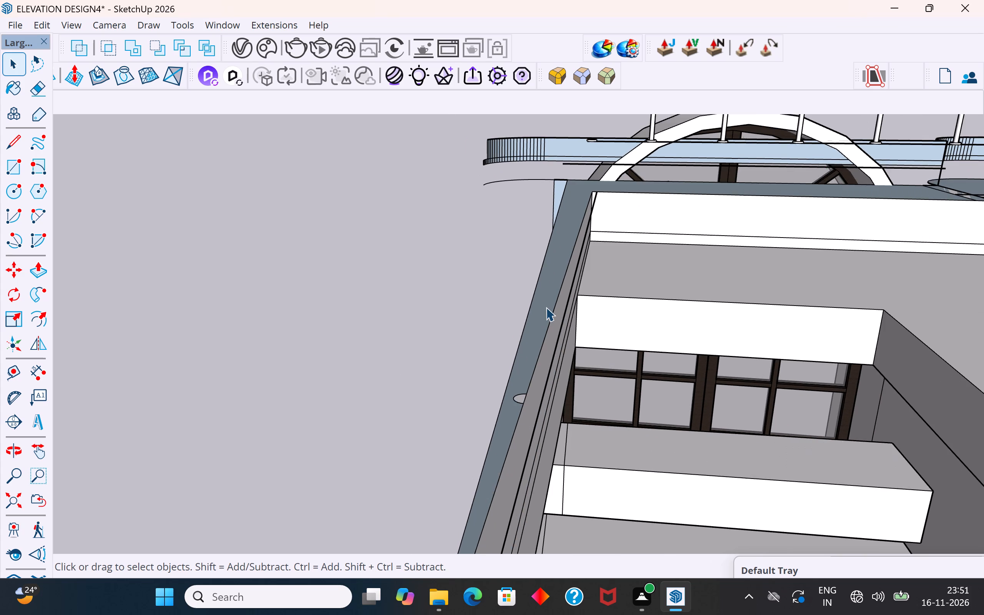
scroll(527, 395, "up", 4)
left_click(517, 406)
key("Delete")
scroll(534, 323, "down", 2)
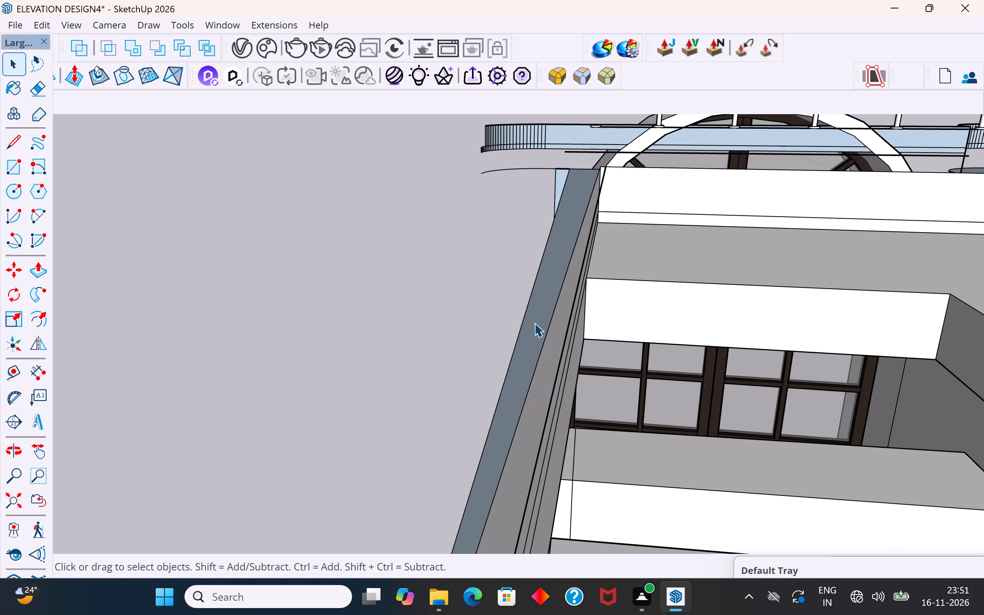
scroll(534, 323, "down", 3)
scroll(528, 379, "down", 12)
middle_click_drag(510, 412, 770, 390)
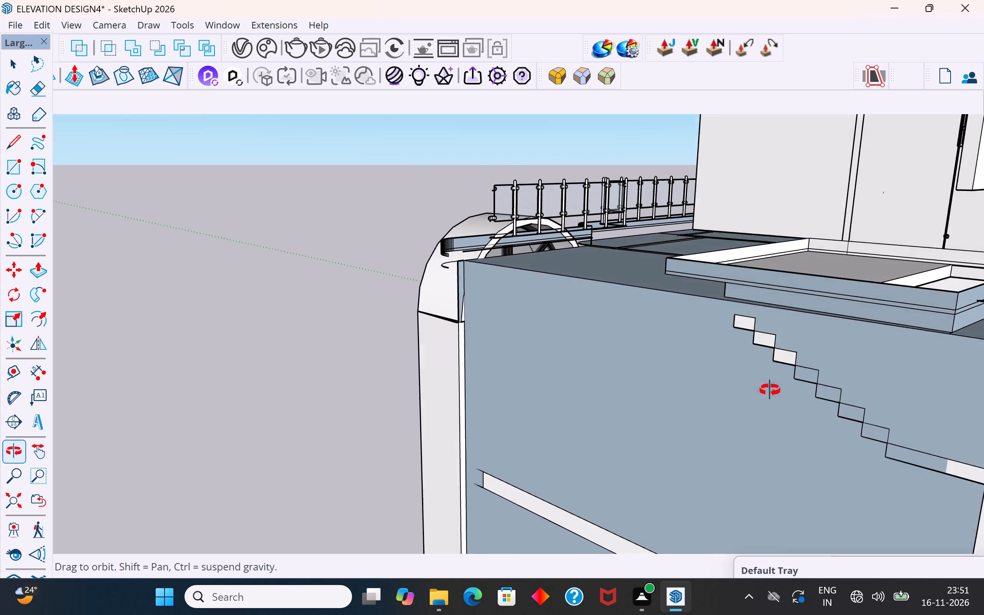
Unhide all hidden geometry in the house model.
middle_click_drag(770, 390, 983, 440)
scroll(650, 314, "down", 5)
middle_click_drag(628, 334, 867, 284)
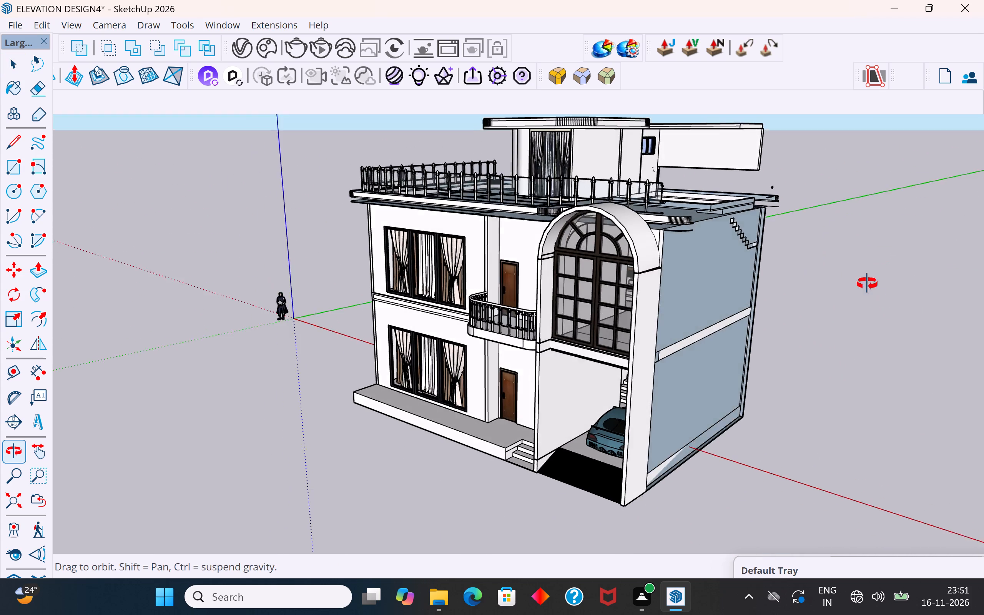
middle_click_drag(867, 284, 868, 331)
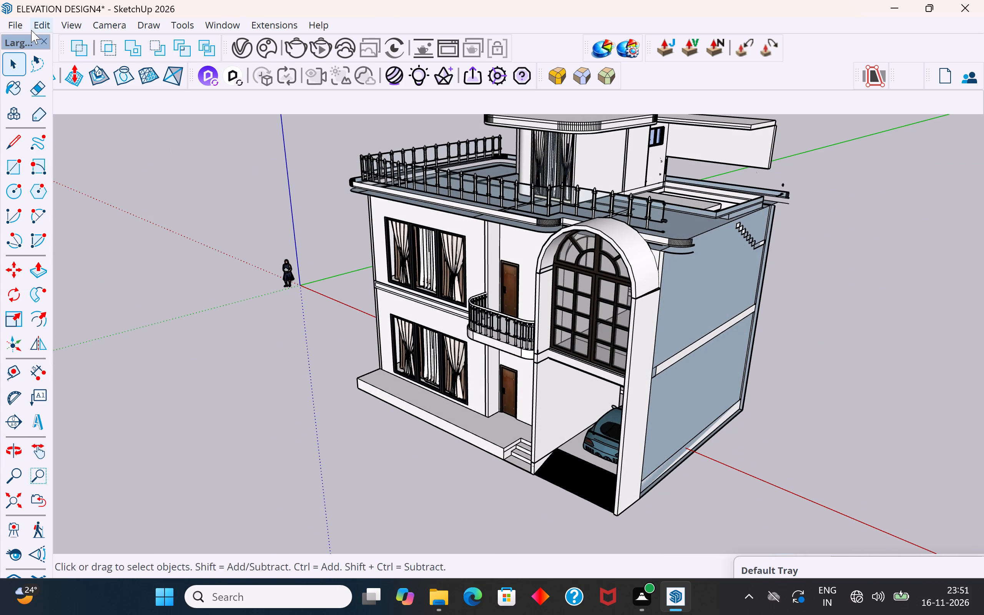
left_click(49, 23)
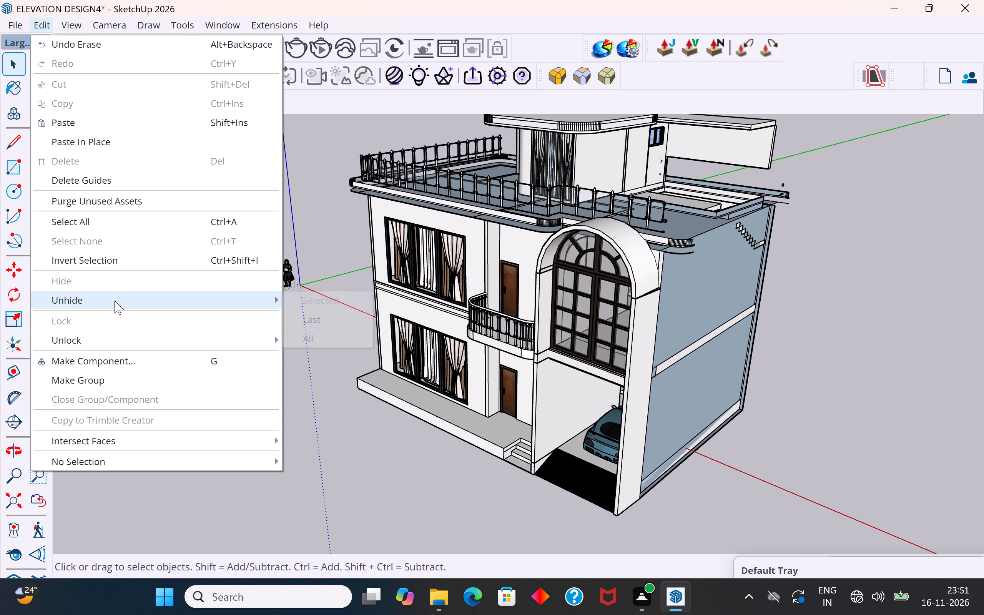
left_click(312, 334)
Inspect the terrace, perimeter railings and stair opening around the rooftop room for leftover railing pieces.
middle_click_drag(780, 206, 781, 206)
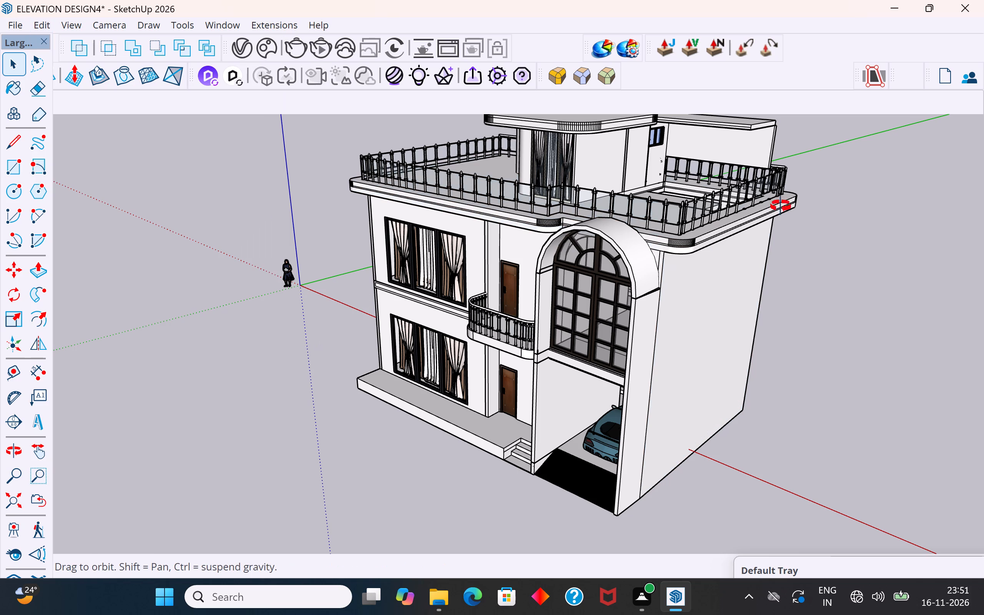
middle_click_drag(781, 206, 822, 254)
left_click(858, 195)
scroll(583, 408, "down", 5)
middle_click_drag(722, 253, 719, 236)
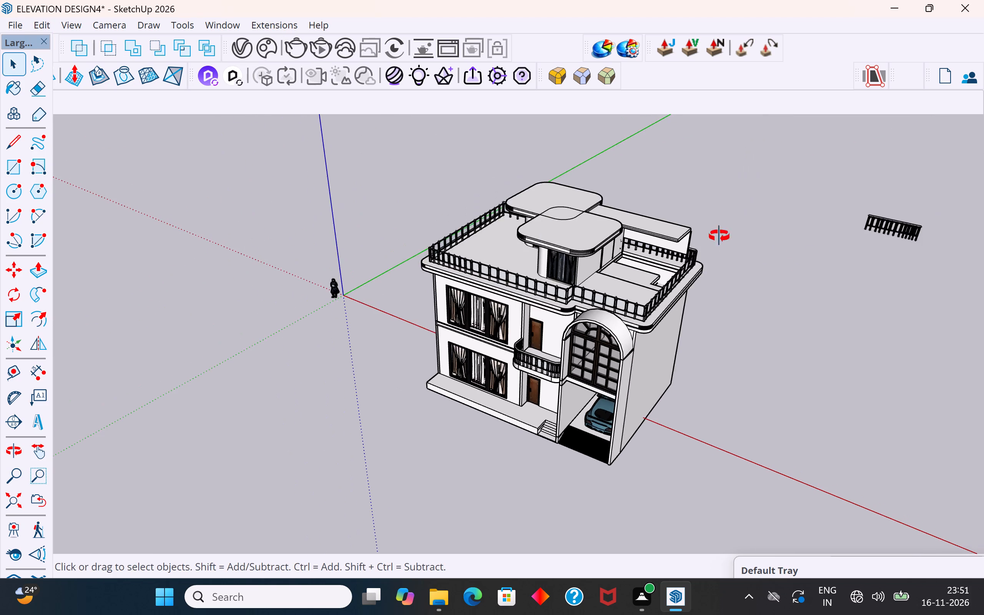
middle_click_drag(719, 236, 575, 159)
scroll(649, 266, "up", 6)
middle_click_drag(657, 279, 663, 328)
scroll(668, 286, "up", 8)
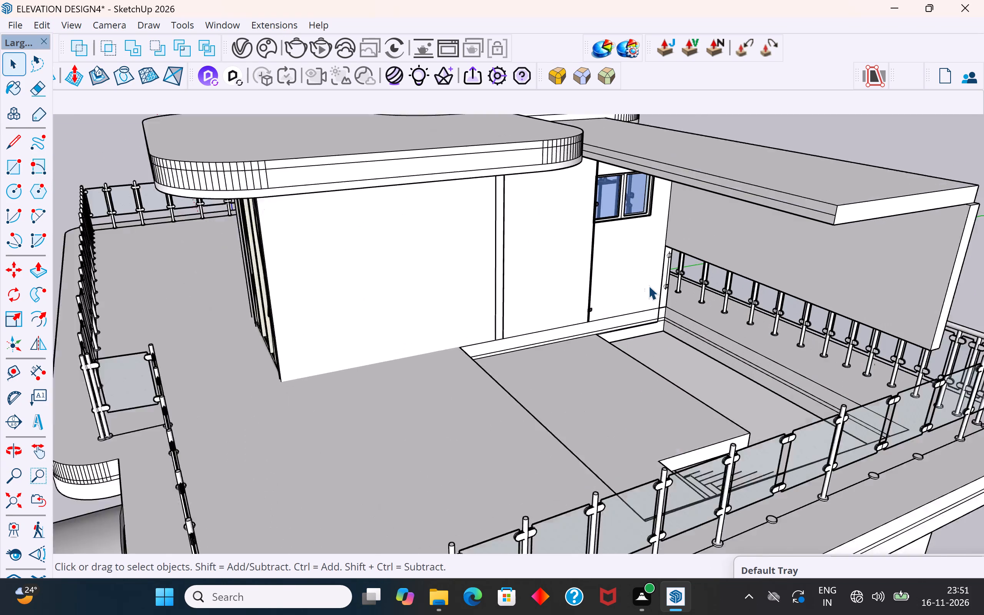
middle_click_drag(652, 343, 813, 379)
scroll(601, 293, "down", 3)
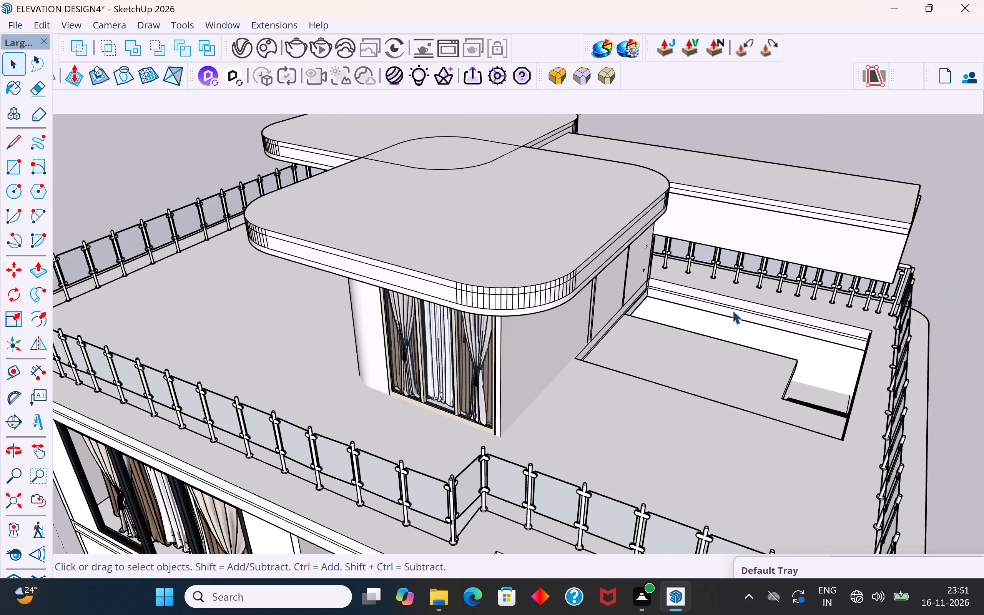
middle_click_drag(804, 316, 841, 270)
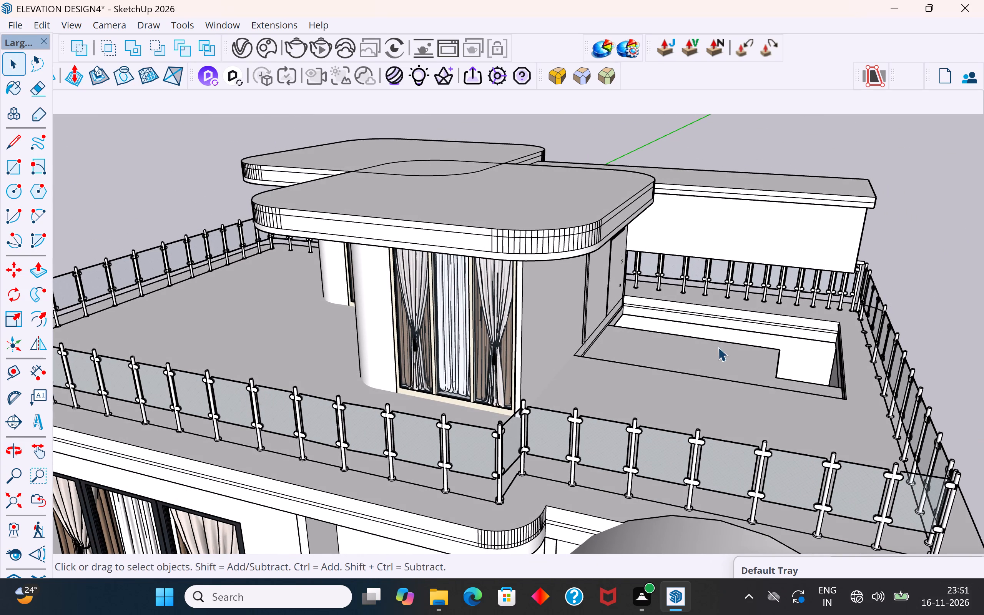
middle_click_drag(736, 304, 617, 275)
Push the narrow end face of the wall beside the stair opening back past the leftover clamps embedded in it.
scroll(710, 309, "up", 4)
middle_click_drag(713, 306, 669, 291)
scroll(710, 295, "up", 6)
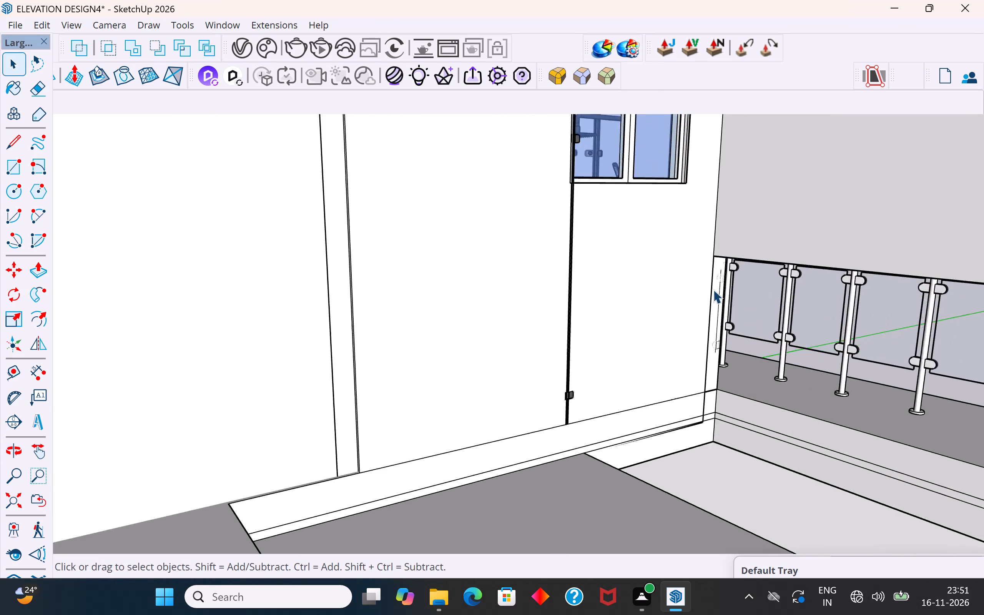
scroll(713, 289, "up", 5)
scroll(724, 409, "down", 5)
middle_click(723, 409)
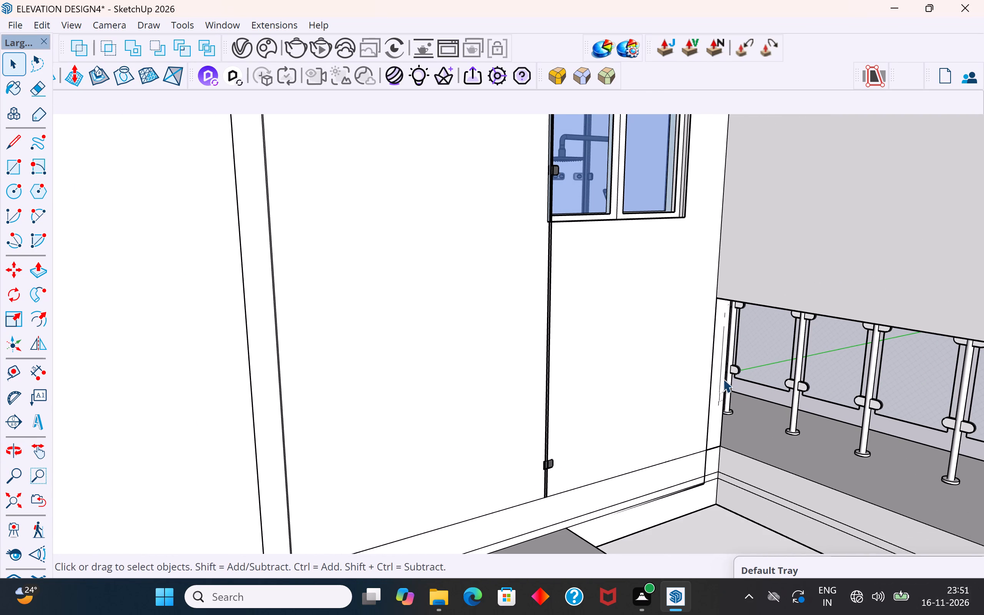
left_click(723, 379)
middle_click_drag(720, 372, 460, 328)
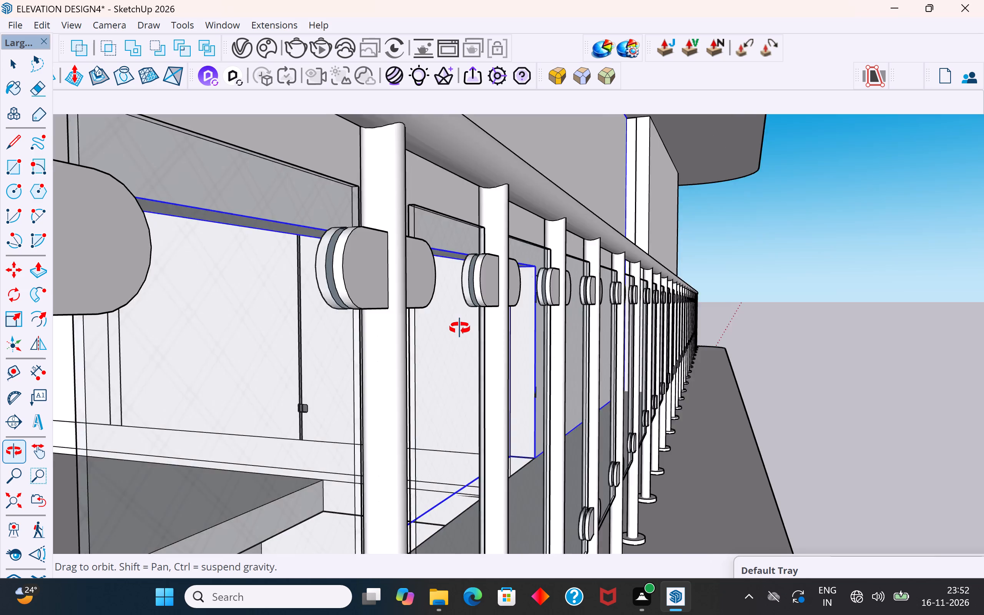
middle_click_drag(460, 328, 485, 324)
scroll(508, 326, "up", 3)
left_click(546, 292)
double_click(552, 283)
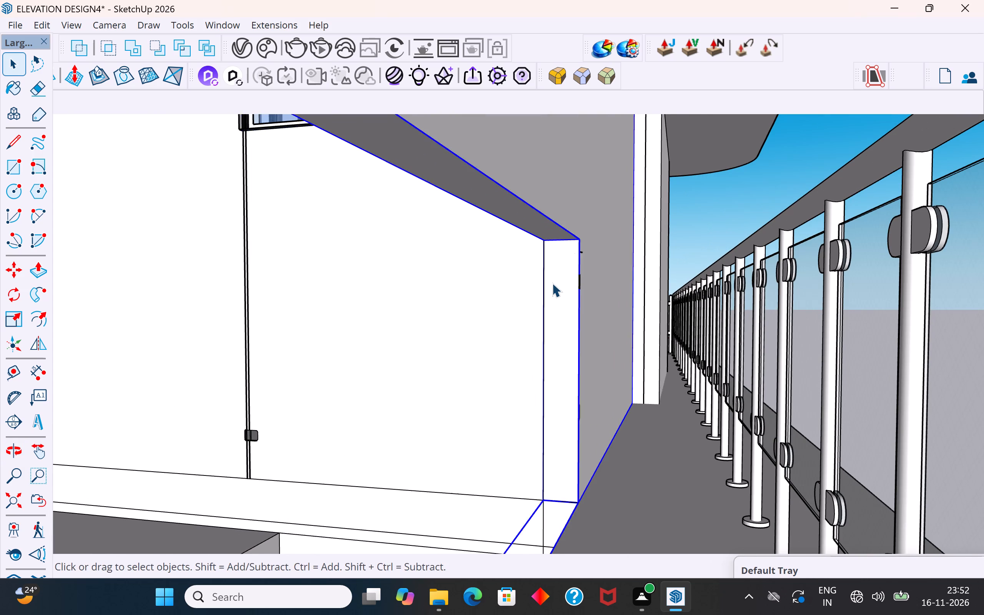
left_click(560, 283)
left_click(33, 271)
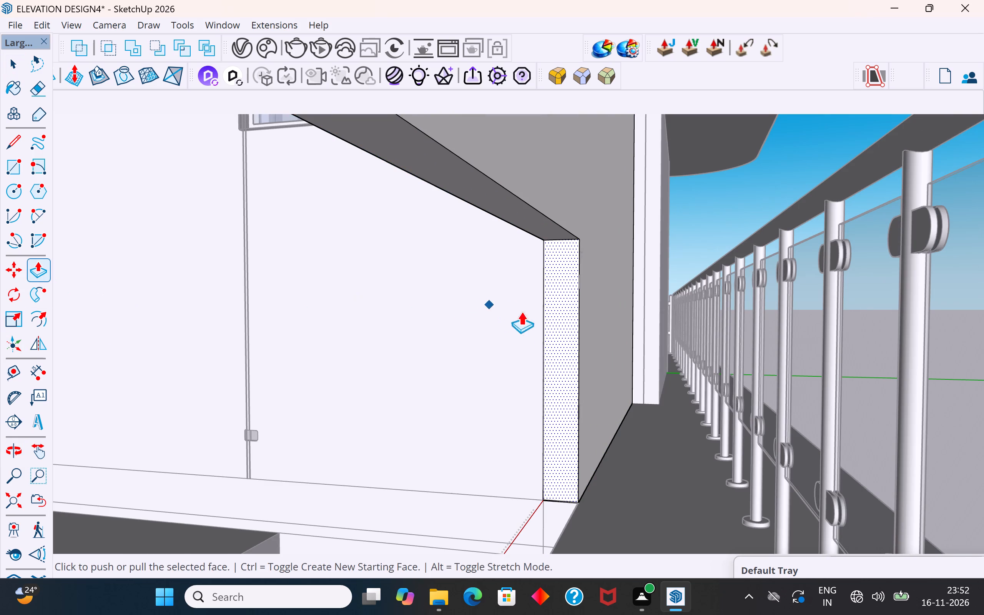
left_click(576, 328)
left_click(591, 322)
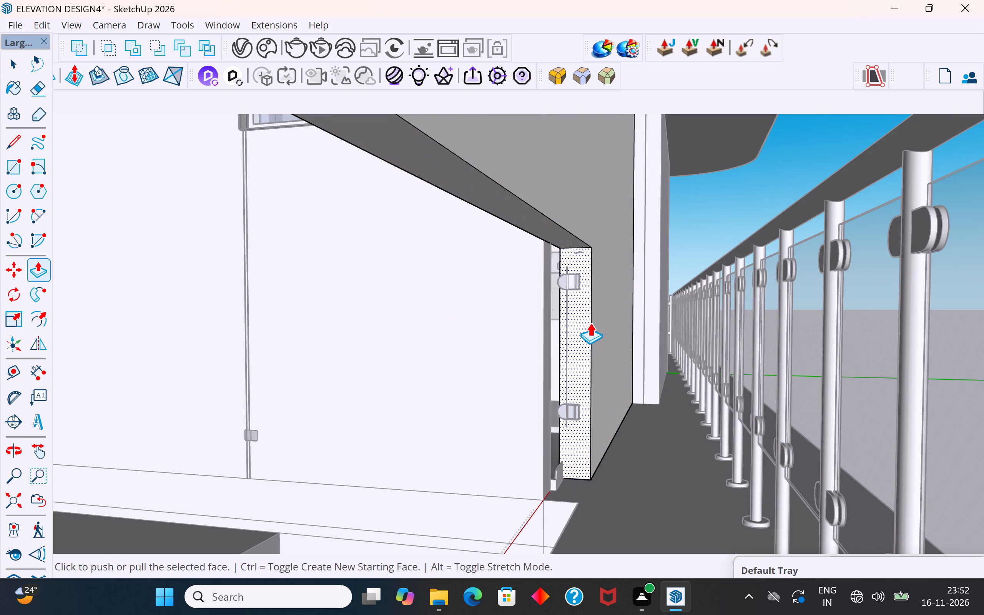
middle_click_drag(588, 324, 499, 449)
left_click(10, 71)
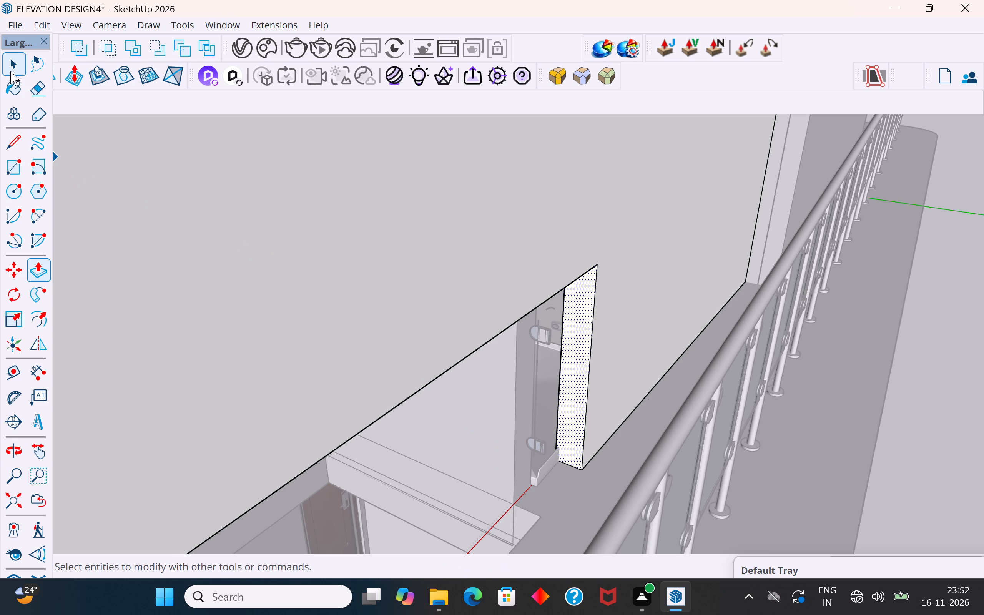
left_click(909, 359)
Delete the front faces of the lower leftover clamp near the wall end beside the stair opening.
scroll(548, 340, "up", 3)
middle_click_drag(546, 339, 366, 515)
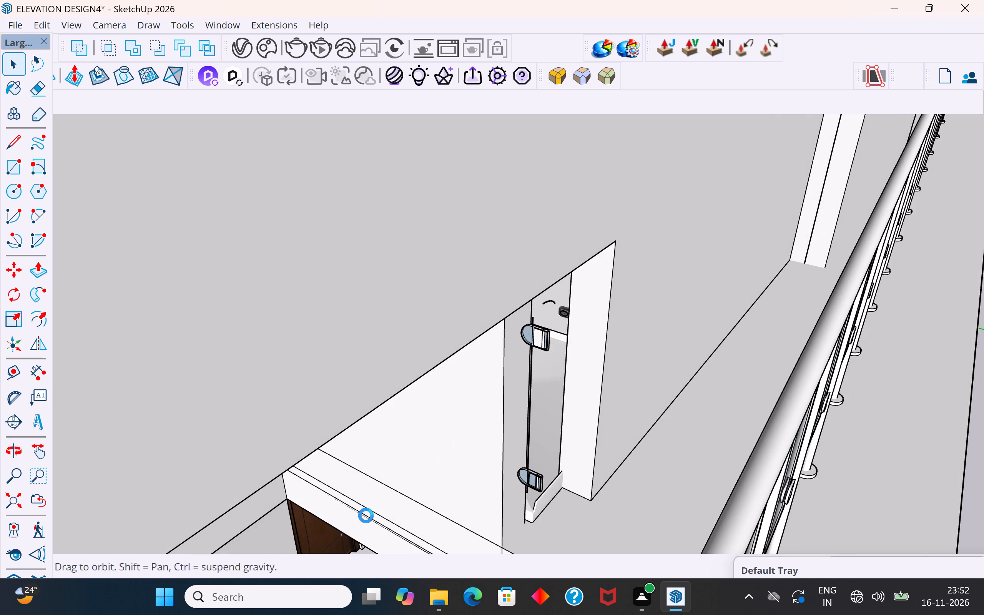
middle_click_drag(366, 515, 368, 516)
scroll(540, 419, "down", 8)
middle_click_drag(576, 402, 502, 385)
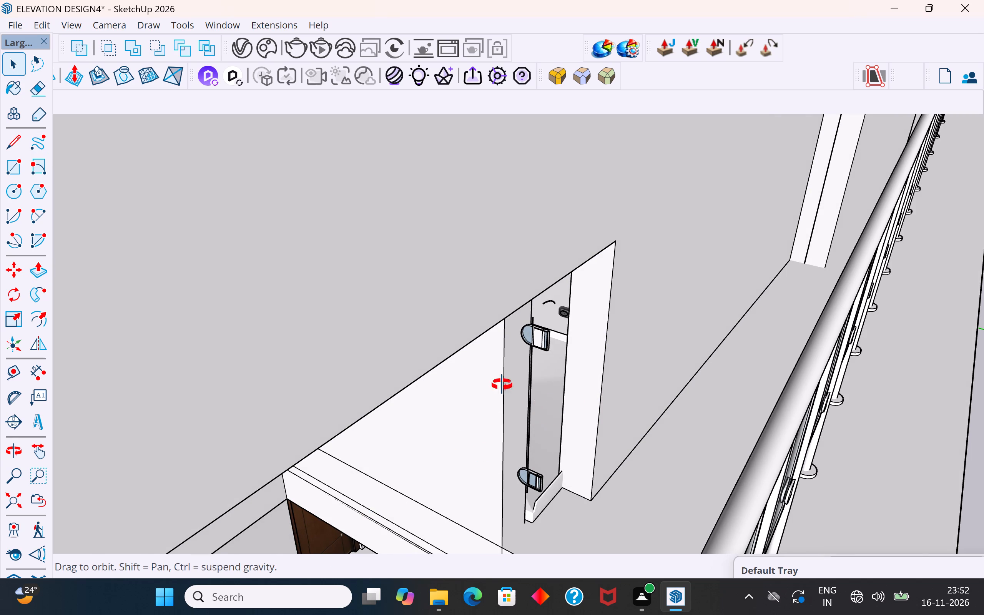
middle_click_drag(502, 385, 401, 287)
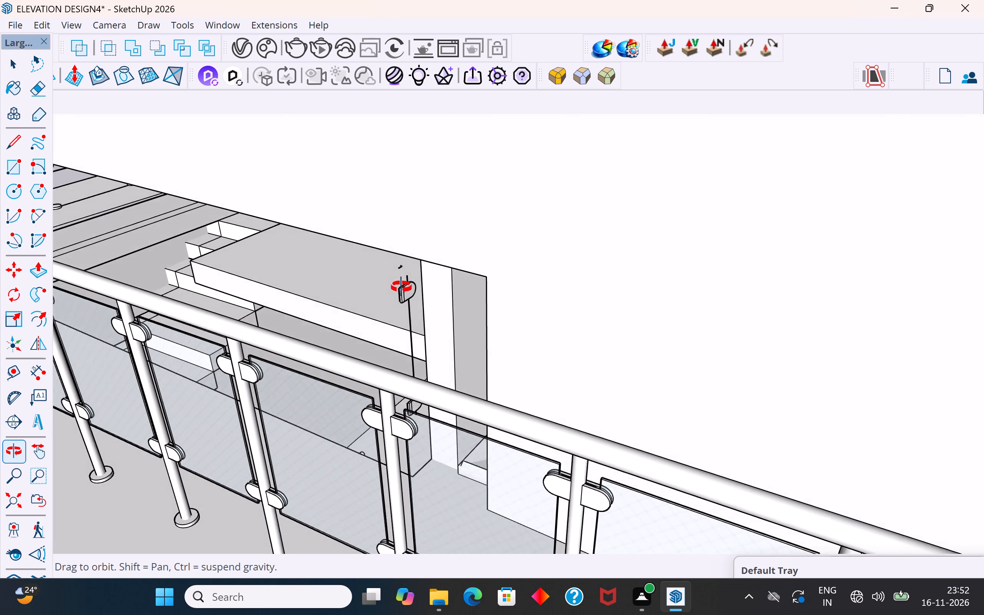
middle_click_drag(401, 287, 402, 323)
scroll(405, 407, "up", 5)
scroll(425, 422, "down", 4)
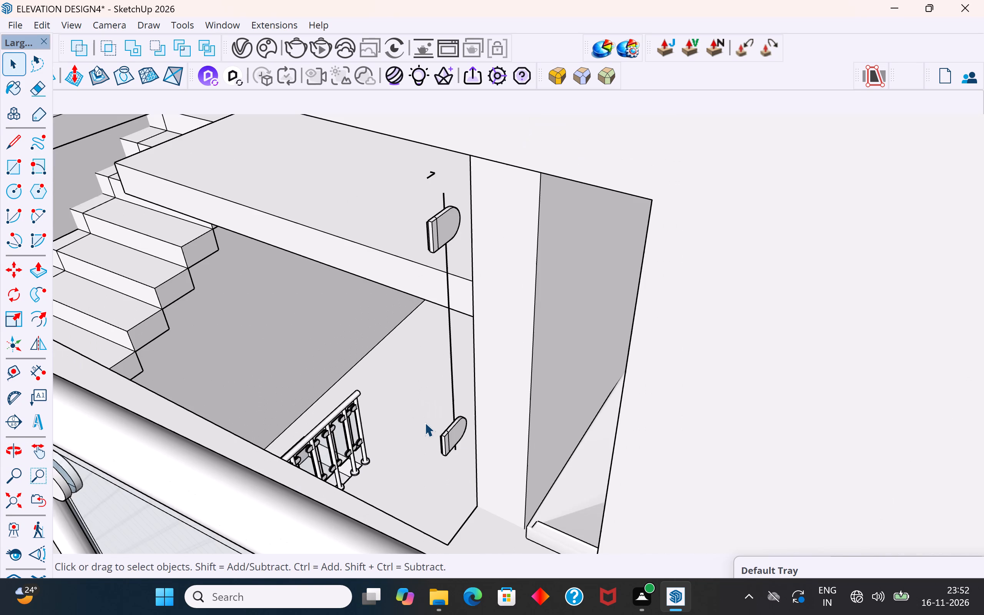
left_click(450, 435)
key("Delete")
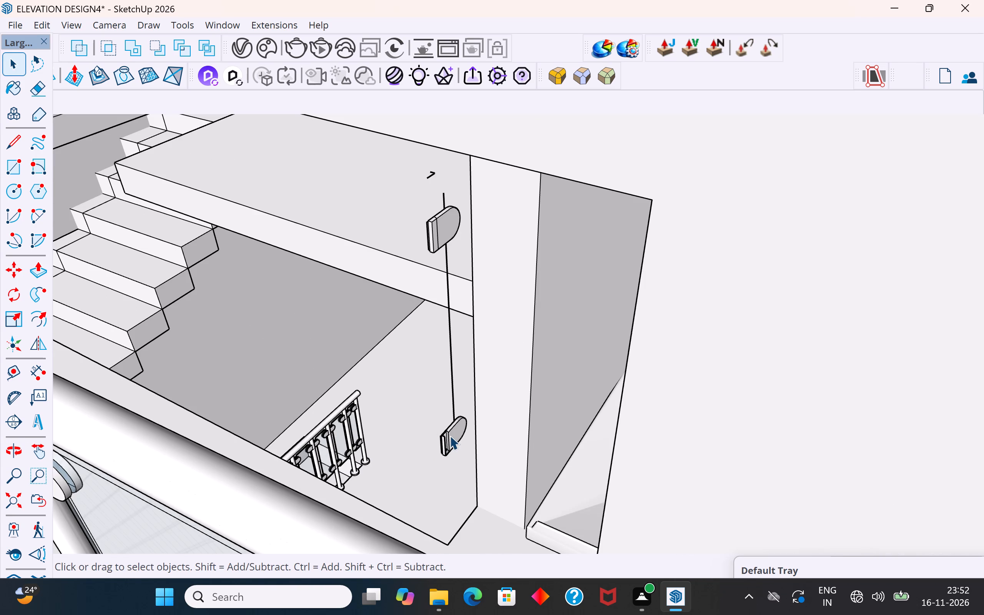
left_click(454, 434)
key("Delete")
Delete the lower clamp's underside pieces and the faces around its rounded rim.
scroll(455, 437, "up", 4)
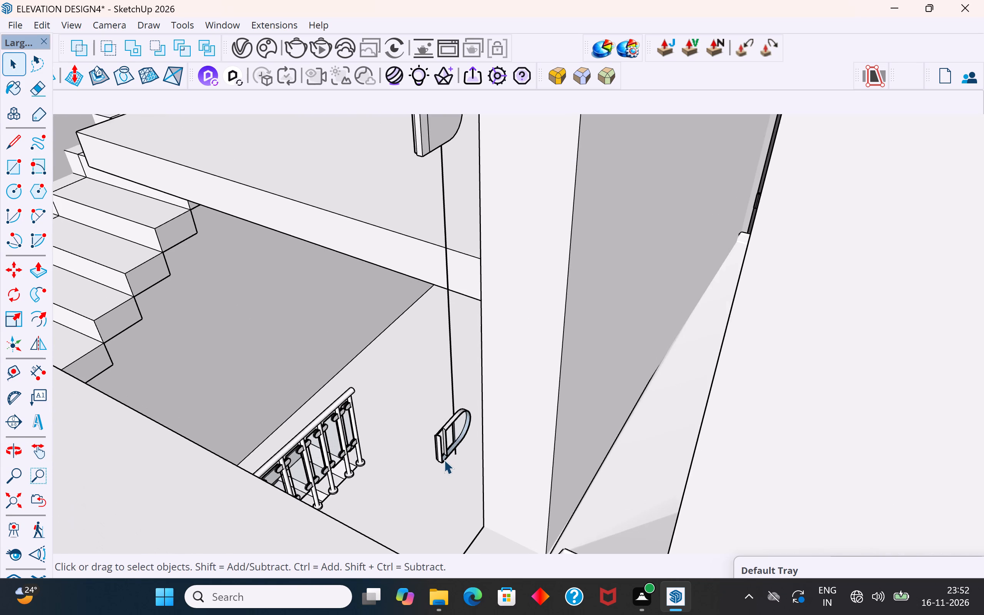
scroll(444, 460, "up", 2)
left_click(443, 460)
key("Delete")
left_click(443, 460)
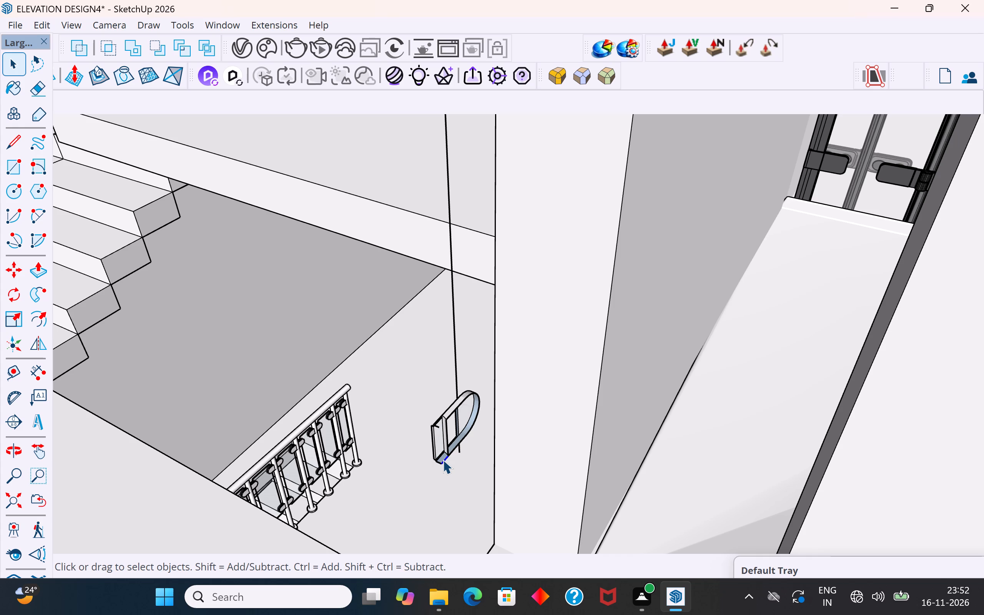
key("Delete")
left_click(453, 446)
key("Delete")
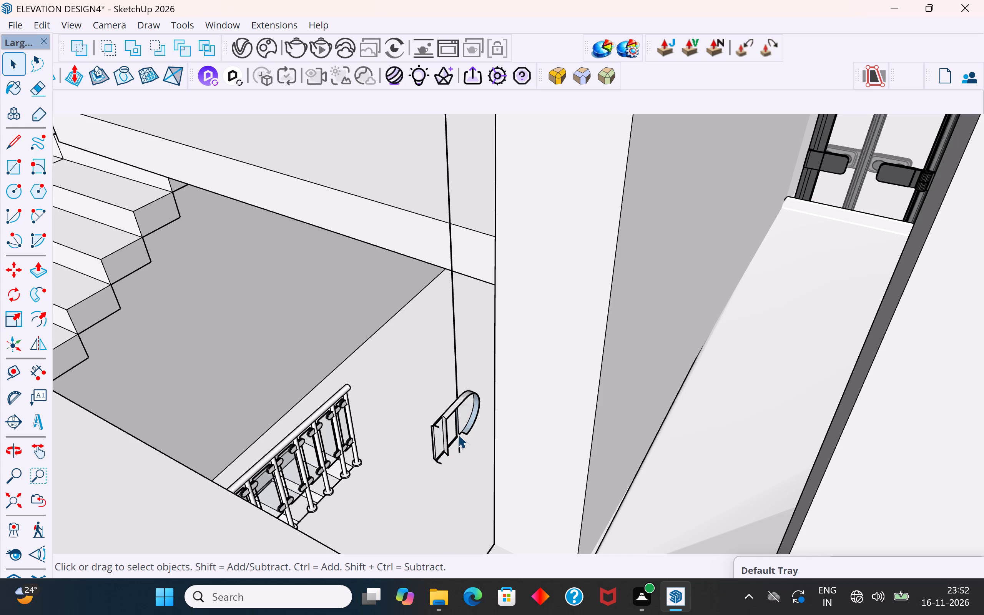
left_click(458, 434)
key("Delete")
left_click(469, 430)
key("Delete")
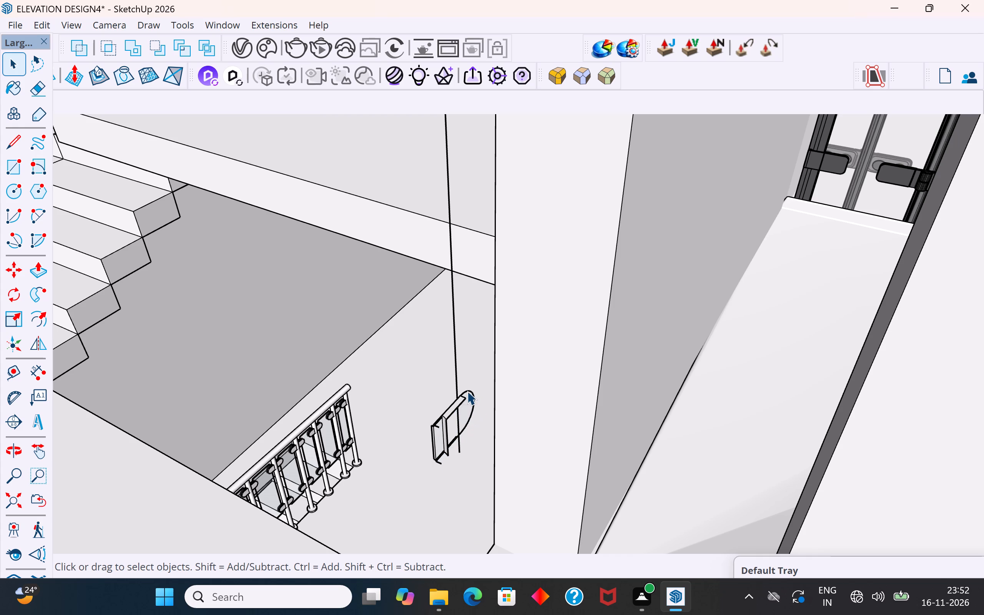
Delete the lower clamp's remaining upper rim faces and its loose curved and inner edges.
left_click(467, 391)
key("Delete")
left_click(457, 405)
key("Delete")
left_click(443, 426)
key("Delete")
left_click(444, 454)
left_click(445, 451)
key("Delete")
Delete the lower clamp's remaining edge outline together with the thin vertical line running up from it.
scroll(445, 451, "up", 4)
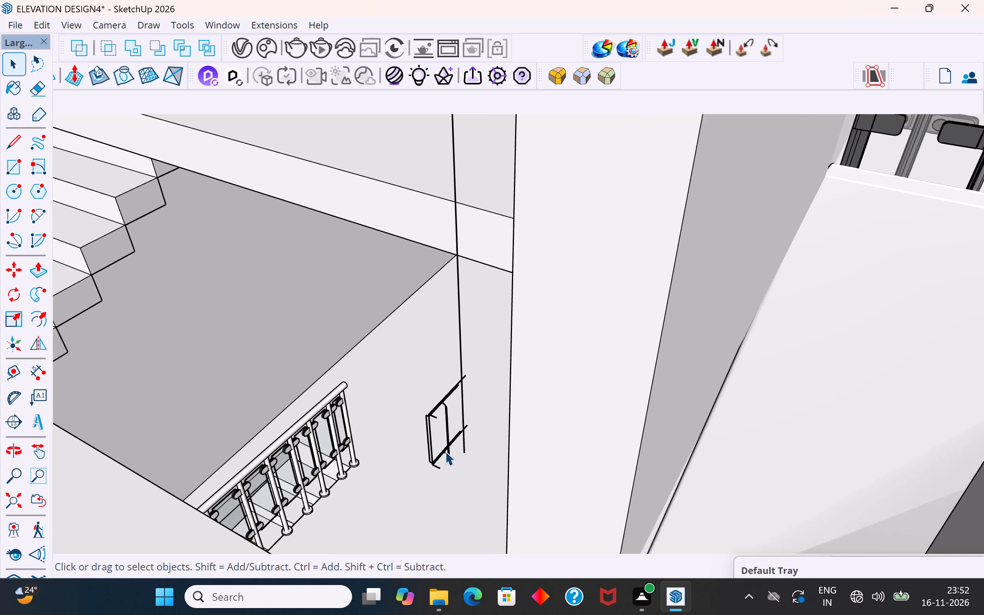
middle_click_drag(449, 450, 409, 226)
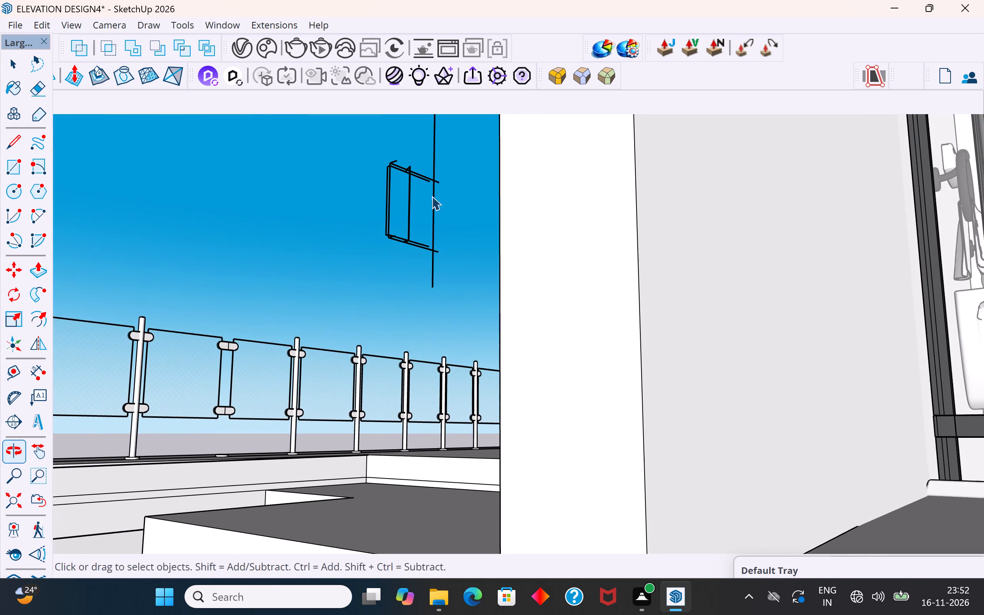
left_click_drag(464, 158, 371, 259)
key("Delete")
Examine the stair opening, wall end and terrace railing from several angles for remaining railing leftovers.
scroll(425, 392, "down", 5)
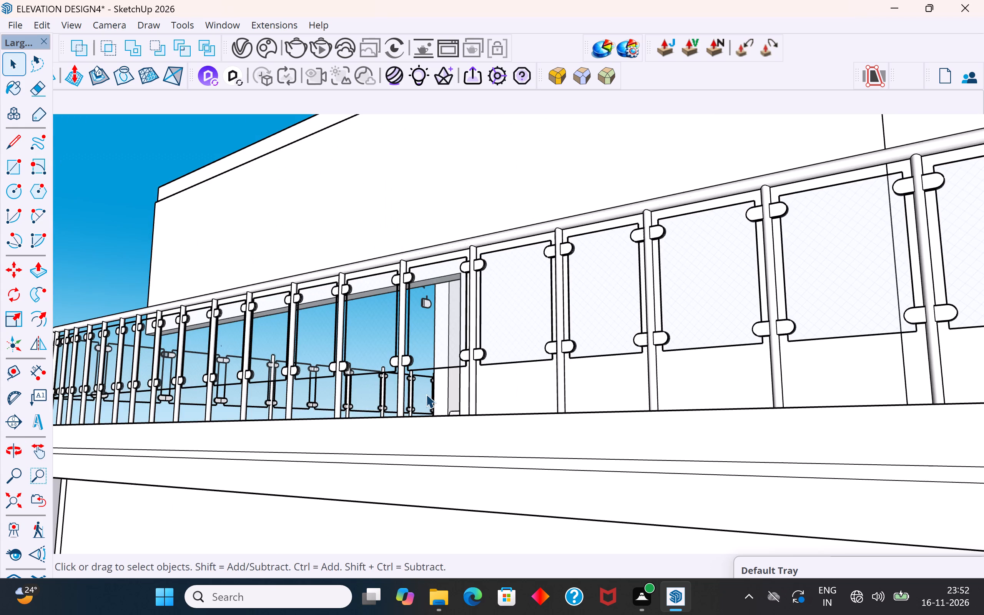
middle_click_drag(439, 405, 444, 455)
scroll(438, 376, "up", 6)
scroll(377, 481, "down", 3)
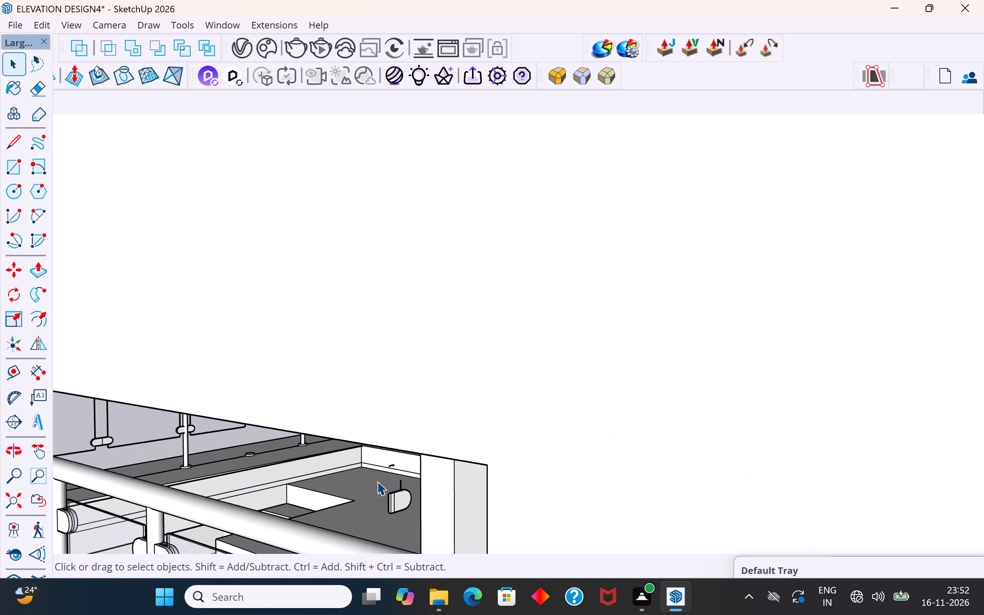
middle_click_drag(401, 477, 469, 482)
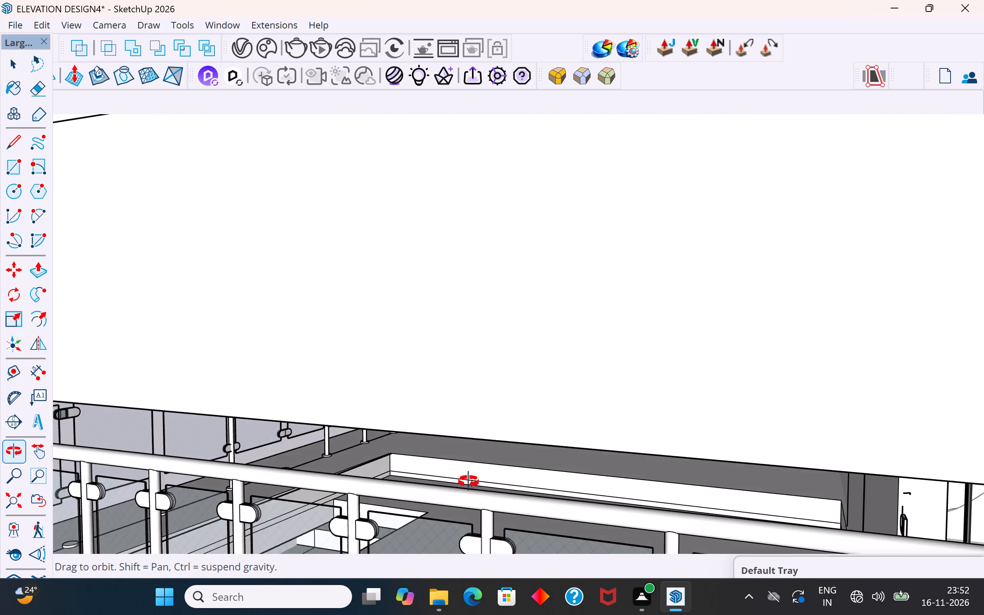
middle_click_drag(469, 482, 414, 515)
scroll(422, 343, "down", 9)
middle_click_drag(416, 368, 416, 381)
scroll(482, 523, "up", 3)
scroll(493, 365, "down", 4)
scroll(476, 490, "up", 8)
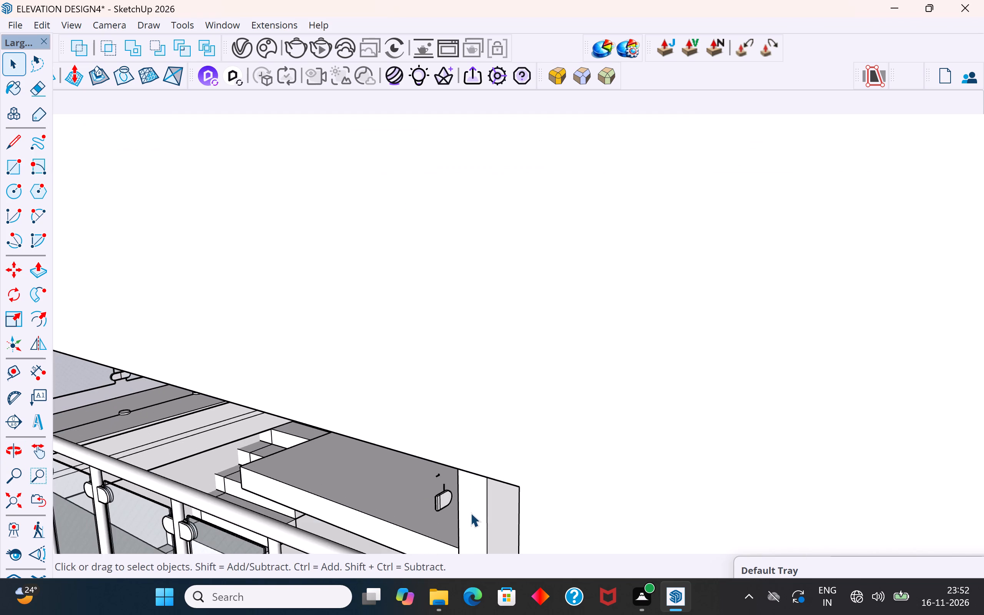
scroll(470, 513, "up", 3)
middle_click_drag(467, 462, 444, 465)
scroll(444, 516, "up", 6)
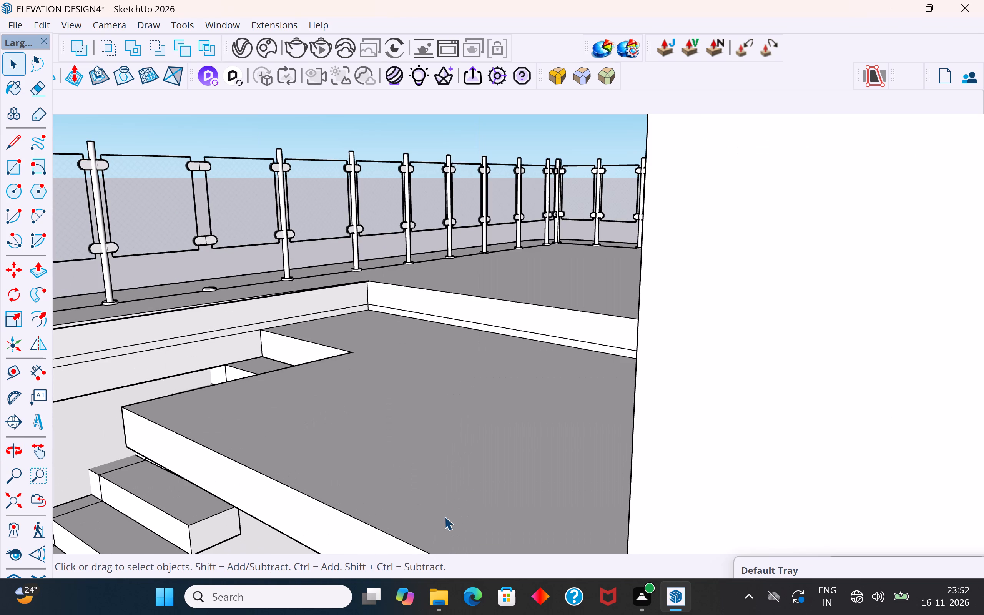
scroll(459, 488, "down", 2)
middle_click_drag(459, 480, 459, 468)
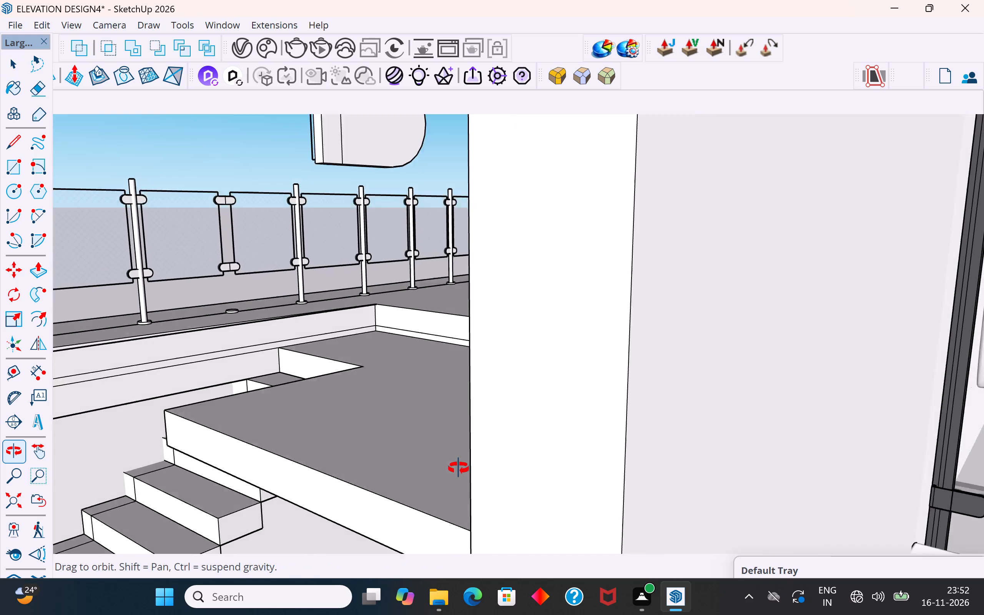
middle_click_drag(459, 468, 462, 472)
middle_click(479, 274)
scroll(479, 274, "up", 1)
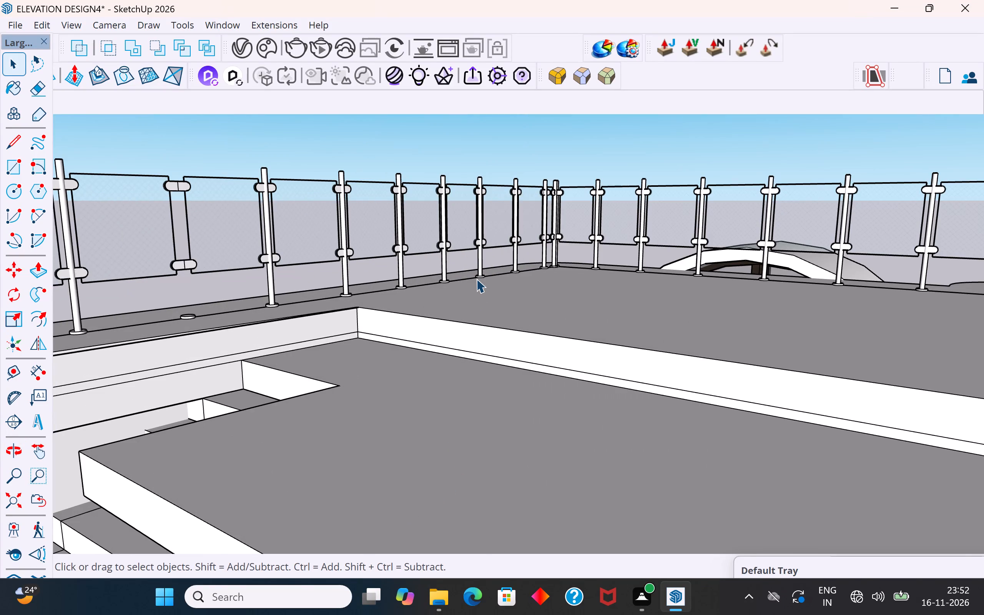
scroll(476, 279, "down", 1)
scroll(452, 256, "down", 1)
middle_click_drag(444, 244, 444, 287)
scroll(391, 332, "down", 3)
scroll(399, 213, "up", 4)
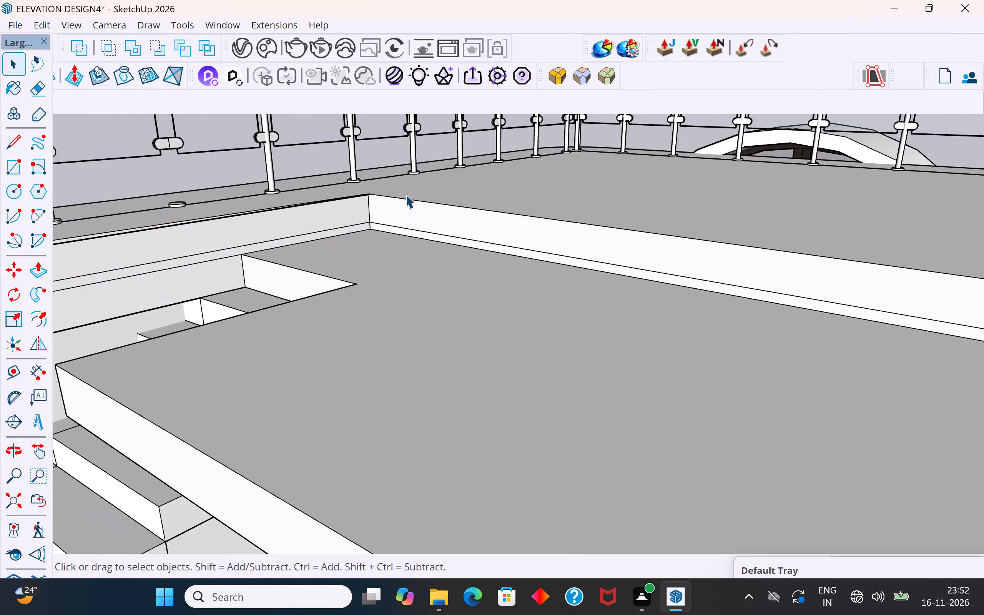
scroll(430, 242, "down", 5)
middle_click_drag(489, 199, 485, 225)
scroll(319, 513, "up", 2)
middle_click_drag(402, 431, 421, 355)
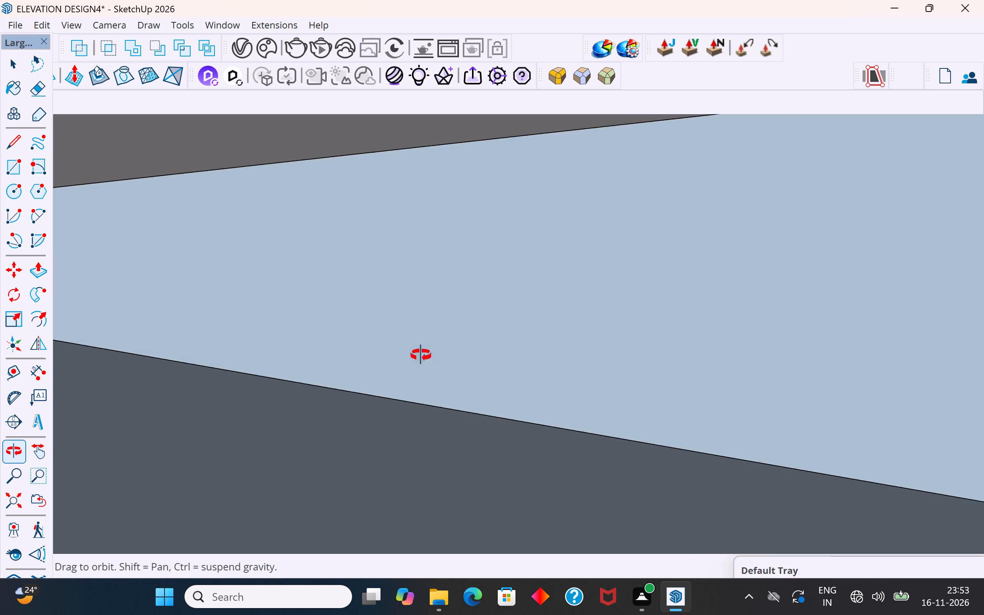
middle_click_drag(421, 355, 416, 377)
scroll(416, 377, "up", 1)
scroll(342, 384, "down", 8)
middle_click_drag(446, 248, 468, 350)
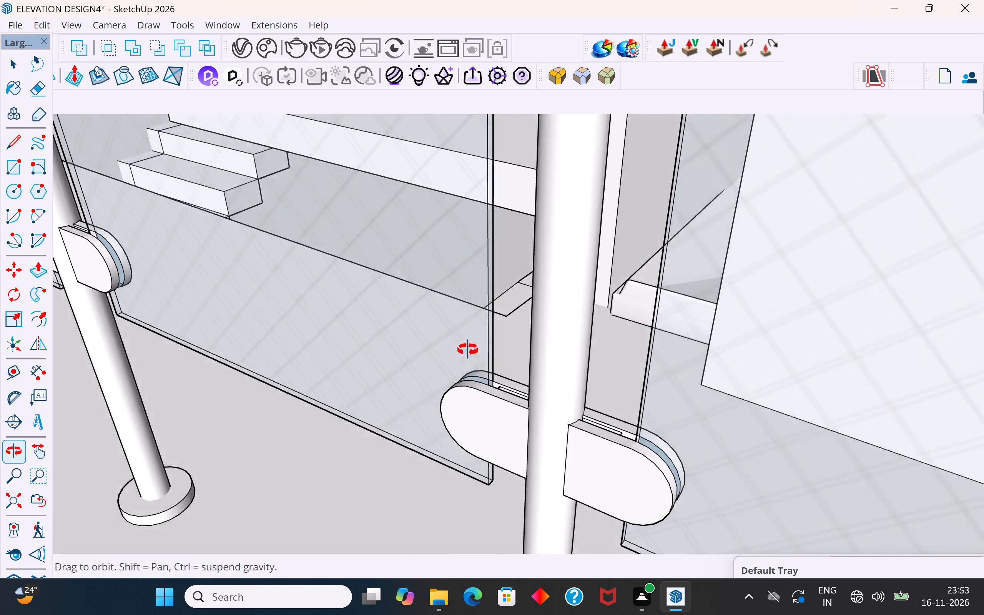
middle_click_drag(468, 350, 480, 376)
Delete the loose curved edge floating above the remaining clamp near the wall end.
scroll(365, 414, "down", 18)
scroll(428, 224, "up", 6)
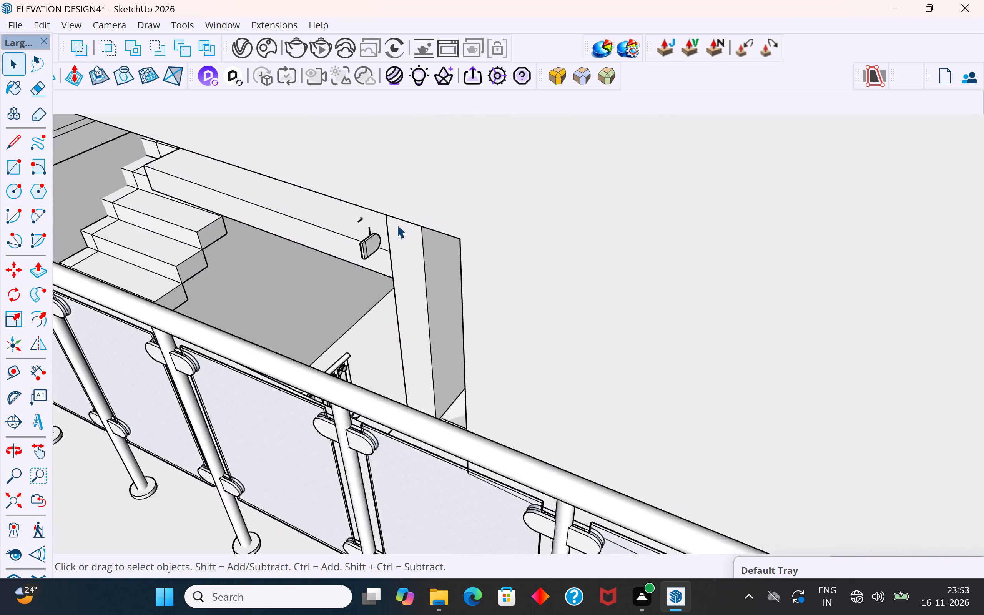
scroll(397, 224, "up", 9)
scroll(369, 240, "down", 2)
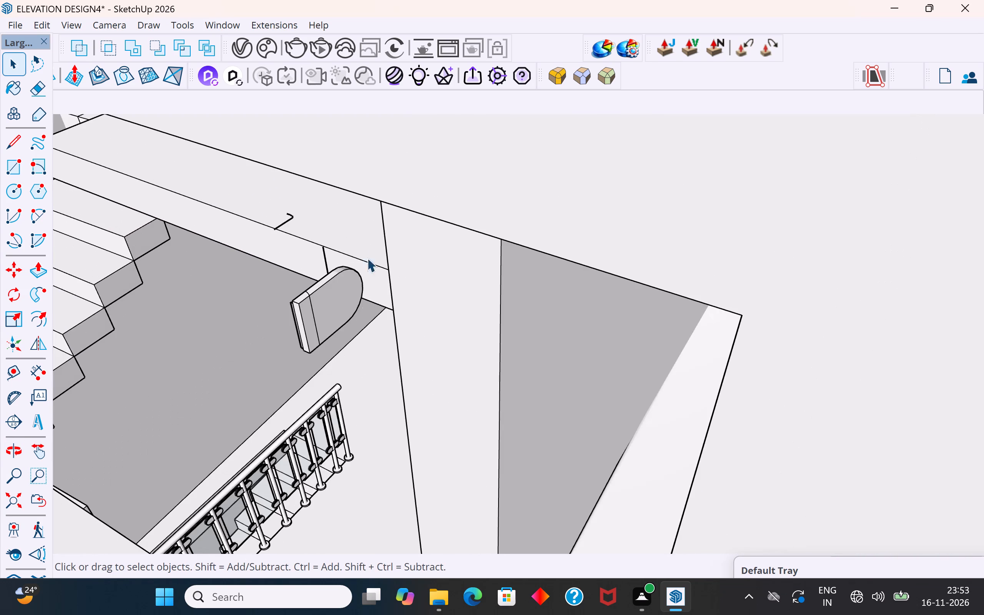
middle_click_drag(362, 303, 367, 111)
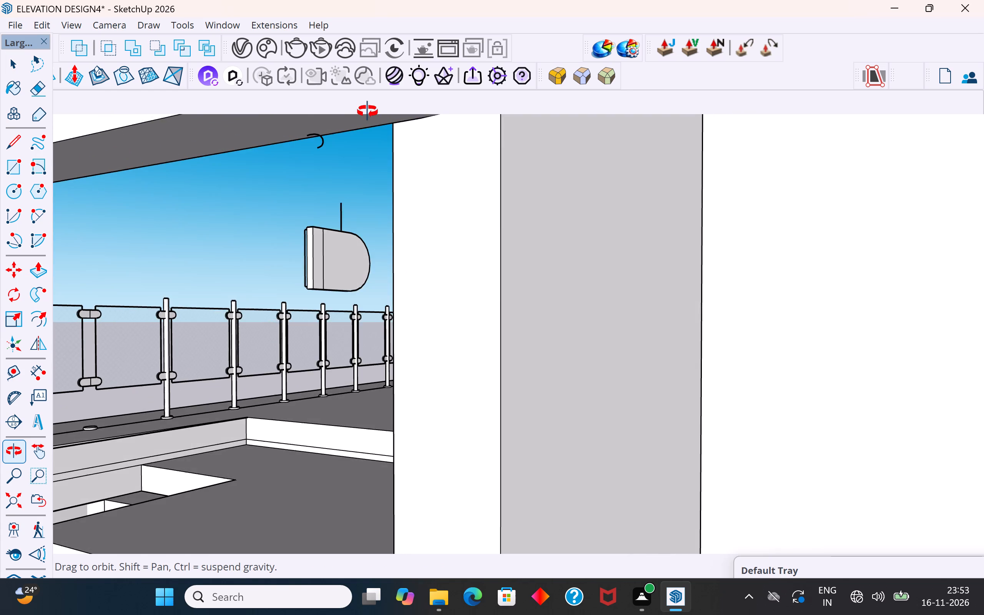
middle_click_drag(367, 111, 366, 134)
left_click_drag(332, 138, 286, 171)
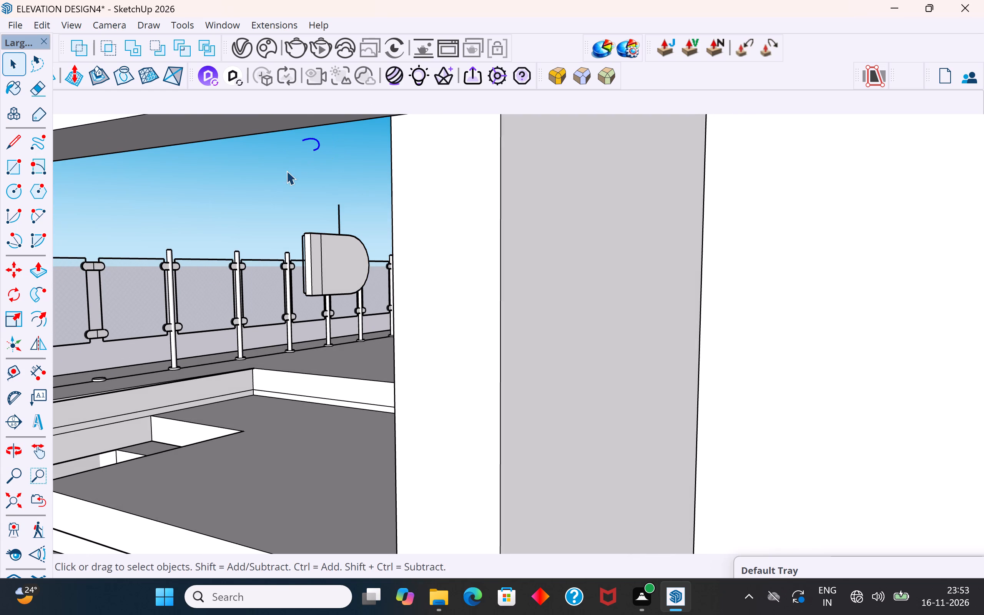
key("Delete")
Delete the remaining half-round clamp piece near the wall end together with the short vertical line above it.
middle_click_drag(341, 259, 341, 223)
left_click_drag(378, 189, 373, 223)
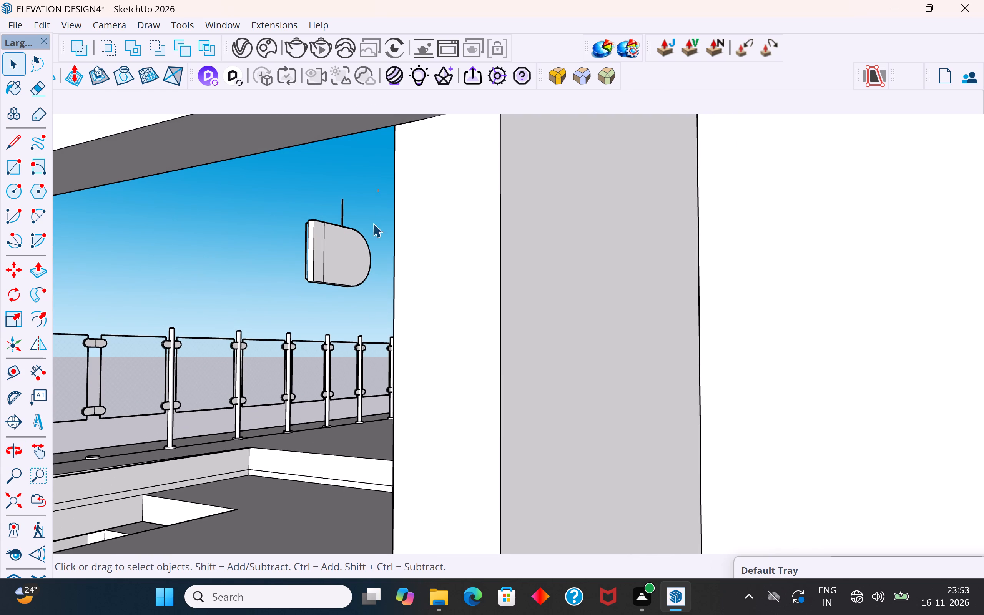
left_click_drag(373, 223, 275, 307)
key("Delete")
Scale the tall narrow object poking through the rooftop room's outer wall beside the window inward, behind the wall face.
scroll(402, 276, "down", 11)
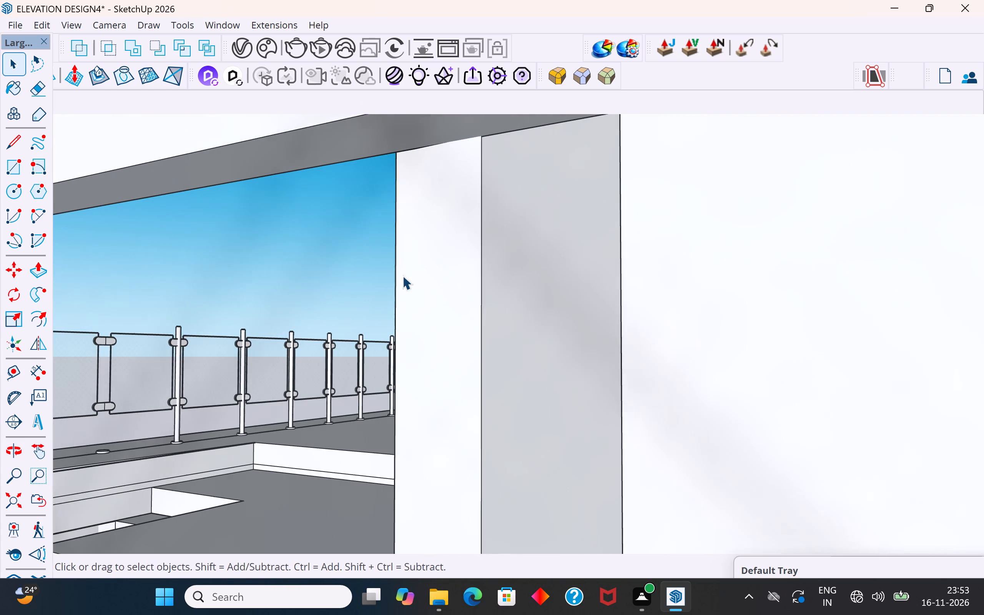
left_click(13, 510)
scroll(397, 299, "down", 4)
middle_click_drag(434, 302, 468, 356)
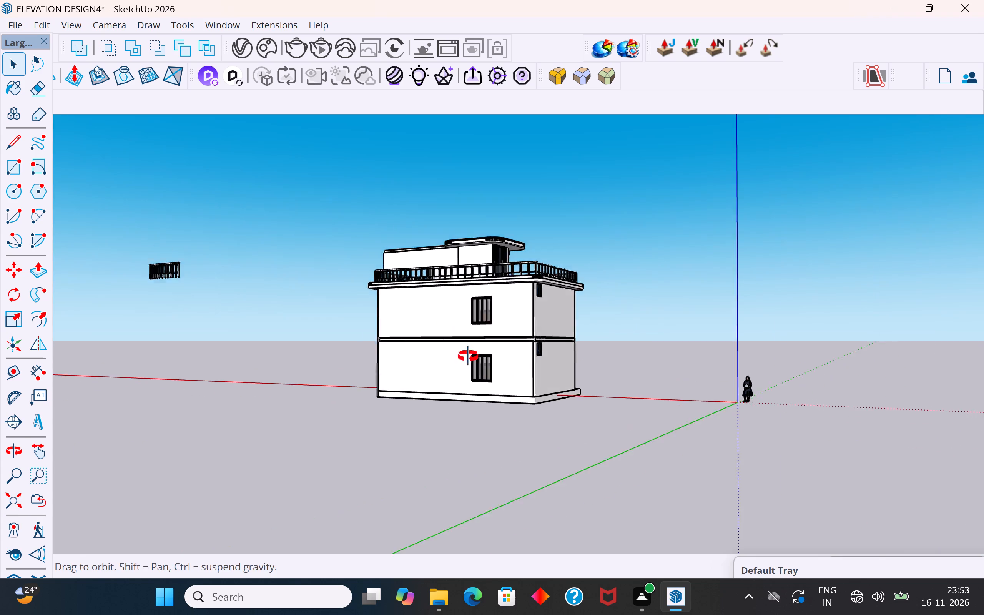
middle_click_drag(468, 356, 685, 493)
scroll(461, 336, "up", 4)
middle_click_drag(424, 342, 819, 248)
scroll(617, 266, "up", 4)
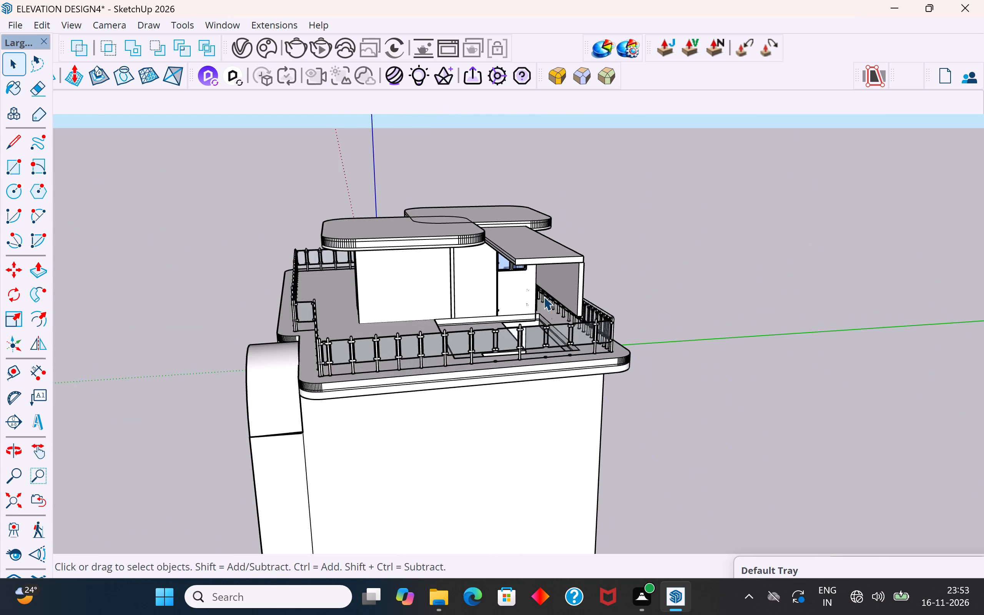
middle_click_drag(542, 298, 613, 309)
scroll(549, 297, "up", 8)
middle_click_drag(525, 301, 350, 308)
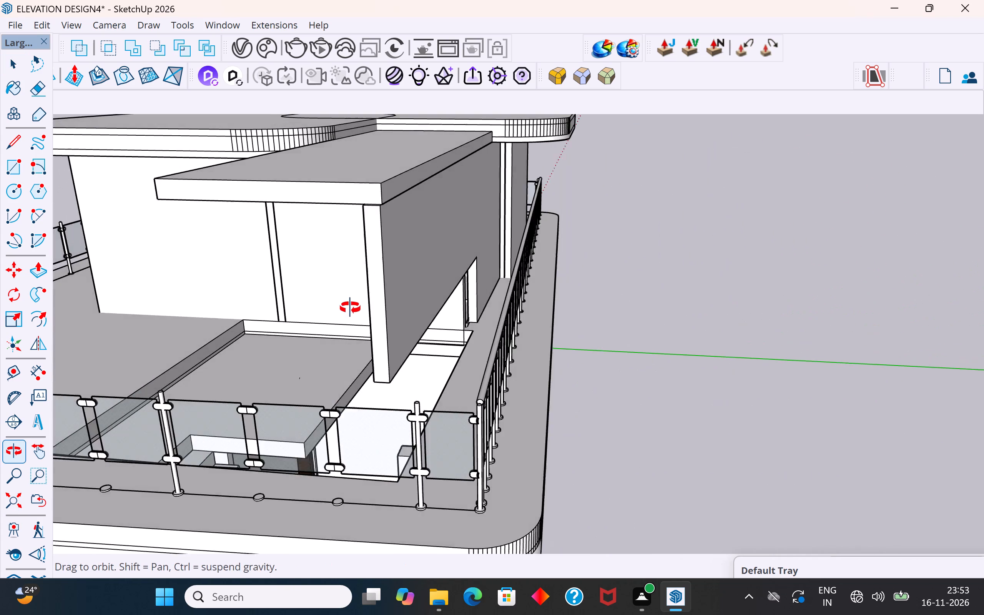
middle_click_drag(350, 308, 357, 308)
scroll(370, 306, "up", 6)
middle_click_drag(368, 304, 395, 304)
scroll(406, 308, "up", 7)
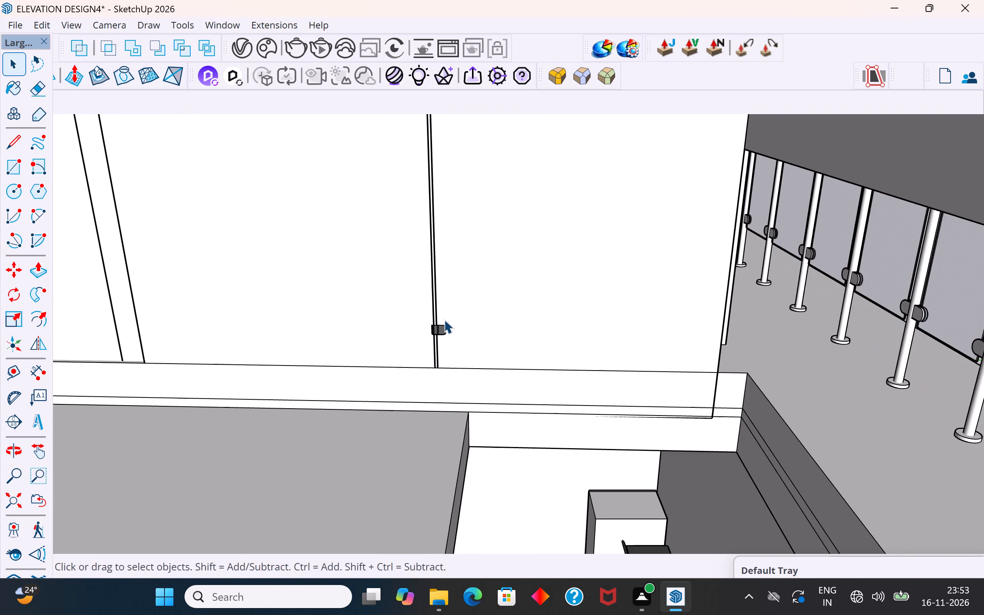
middle_click_drag(446, 329, 401, 356)
scroll(406, 348, "up", 8)
left_click(417, 342)
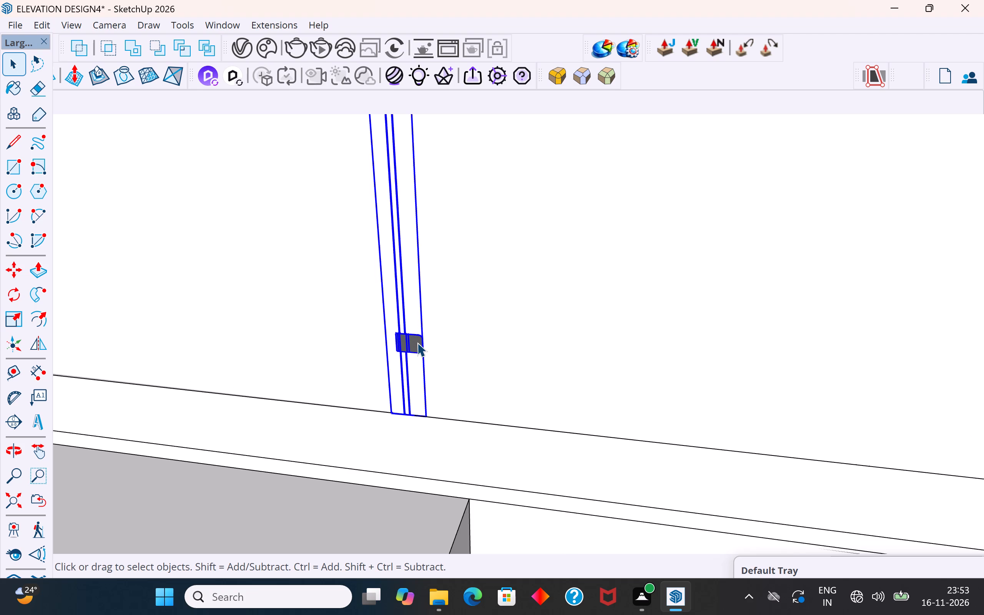
middle_click_drag(423, 392, 396, 413)
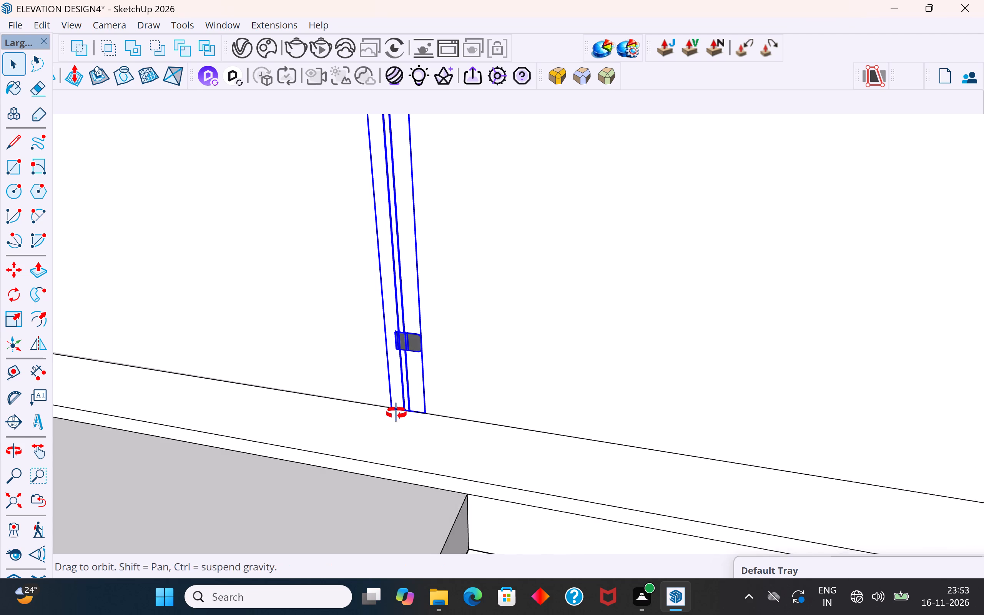
middle_click_drag(396, 413, 393, 429)
scroll(429, 404, "up", 20)
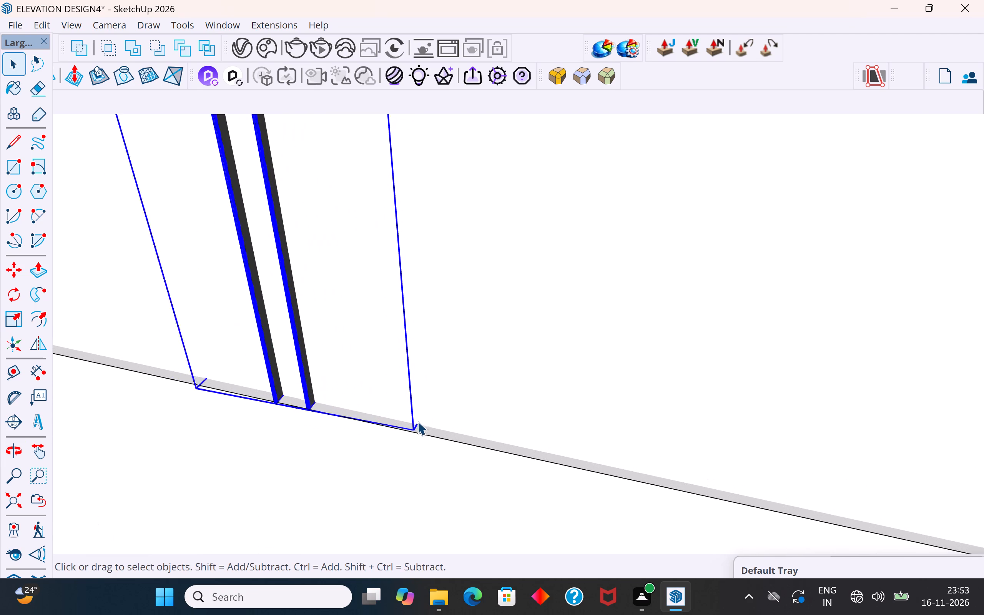
key("s")
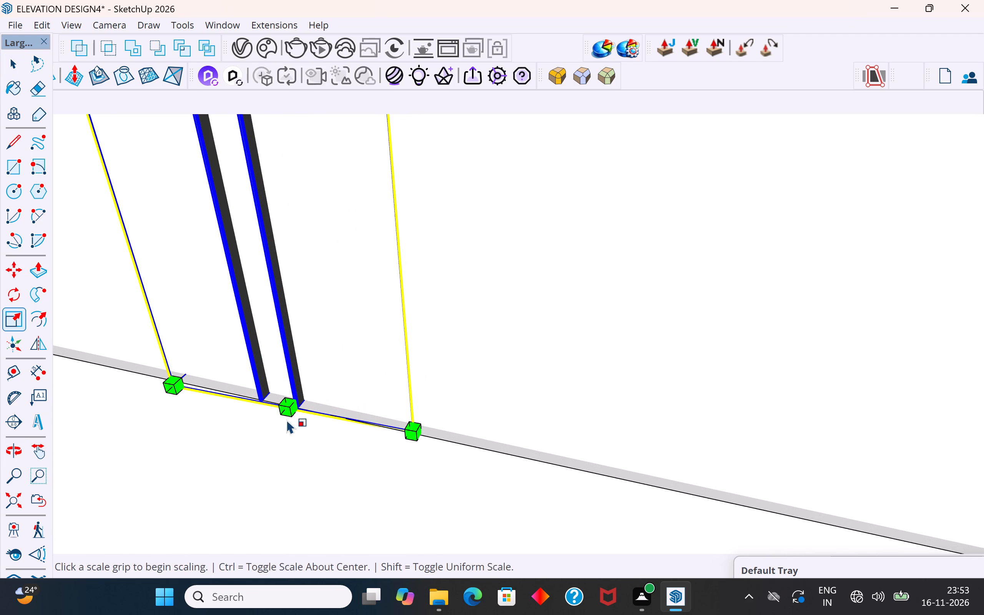
scroll(314, 434, "down", 13)
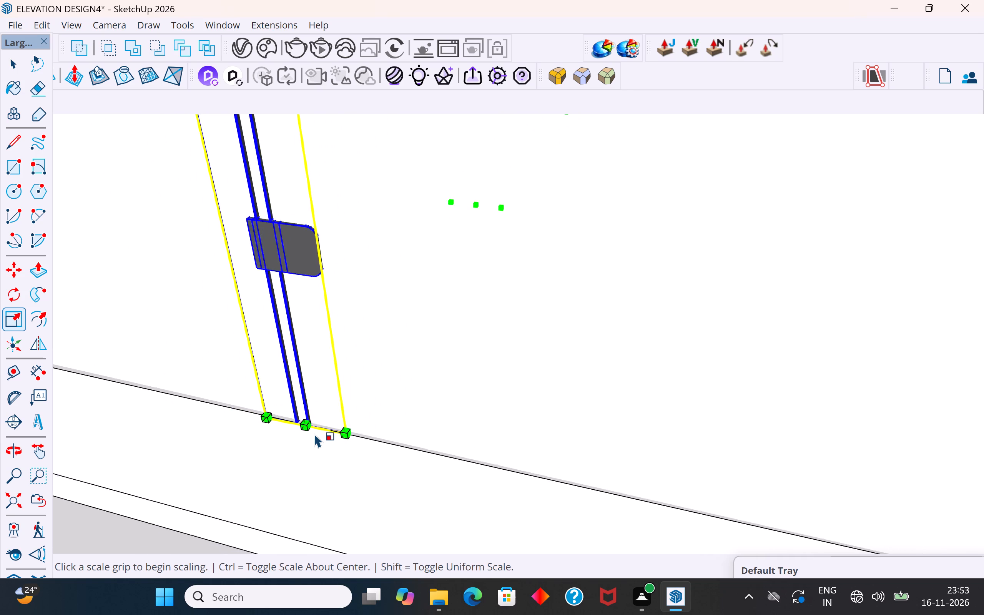
scroll(314, 434, "down", 11)
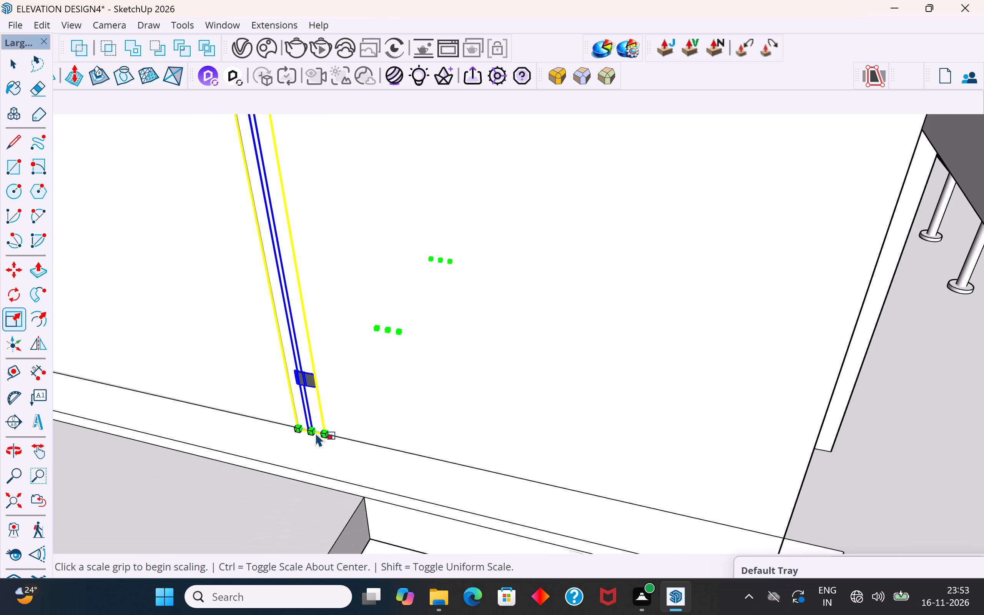
scroll(316, 428, "down", 7)
scroll(316, 428, "up", 1)
middle_click_drag(316, 428, 394, 363)
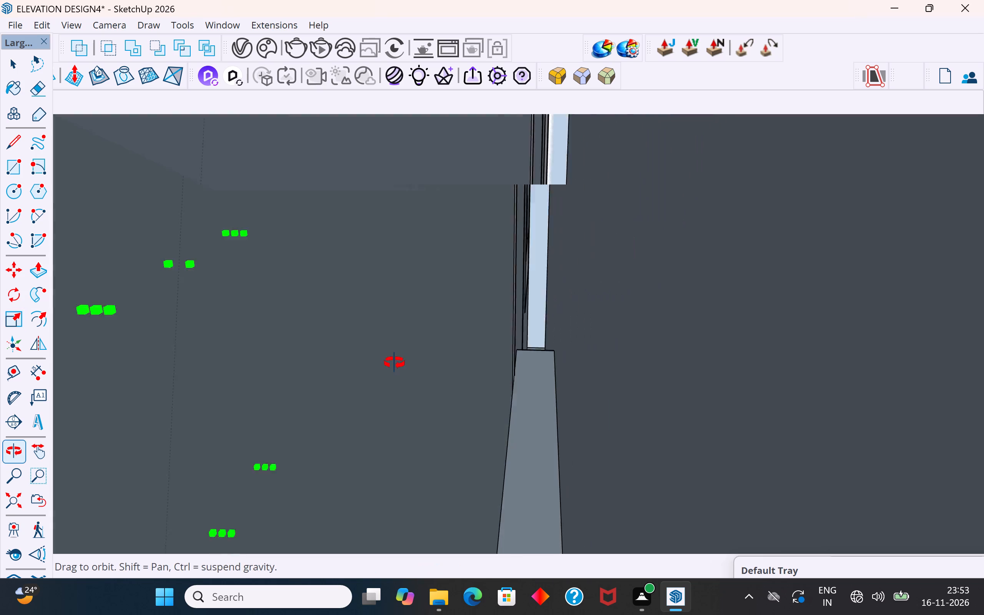
middle_click_drag(394, 363, 396, 363)
scroll(366, 391, "down", 13)
scroll(777, 260, "down", 12)
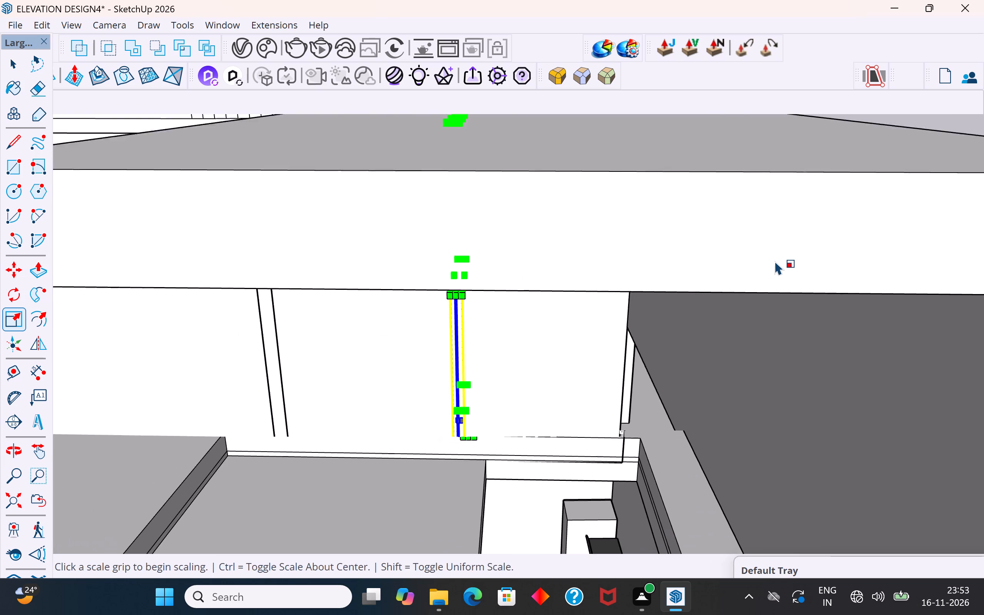
scroll(775, 261, "down", 8)
middle_click_drag(610, 319, 673, 252)
scroll(601, 212, "up", 4)
middle_click_drag(591, 247, 618, 289)
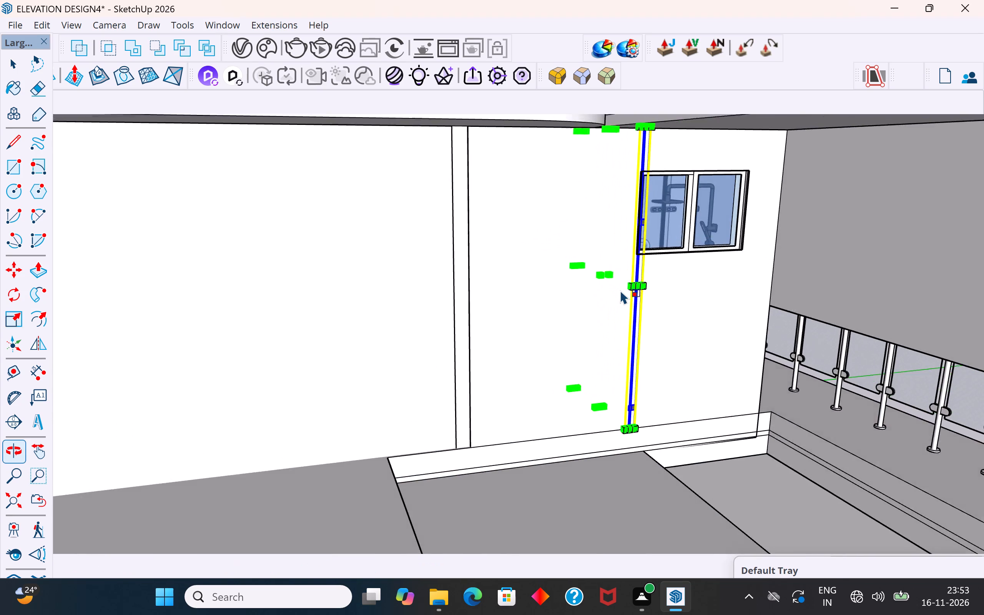
scroll(622, 290, "up", 18)
middle_click_drag(655, 285, 655, 296)
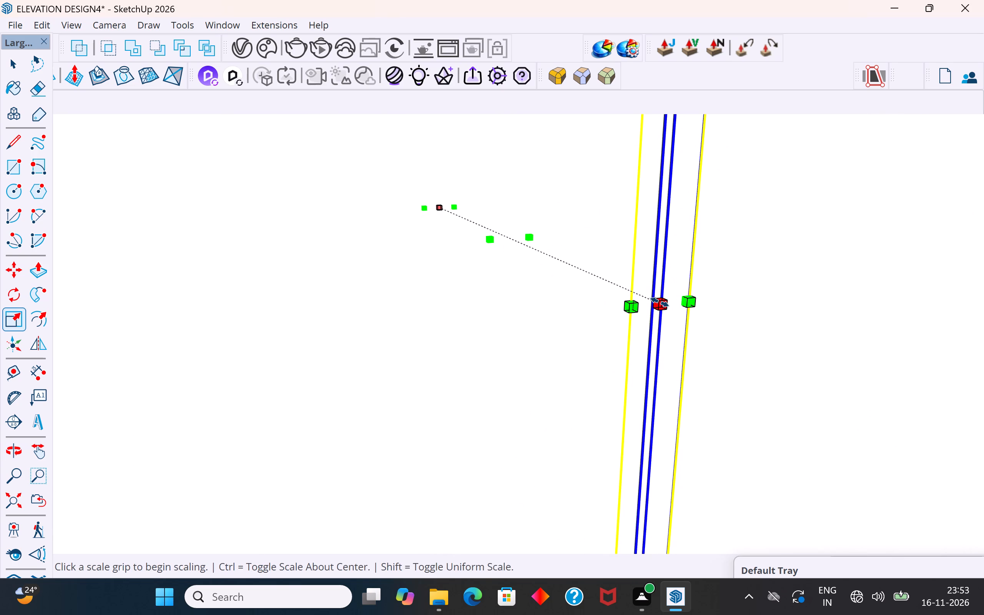
left_click(661, 304)
left_click(649, 291)
scroll(602, 305, "down", 4)
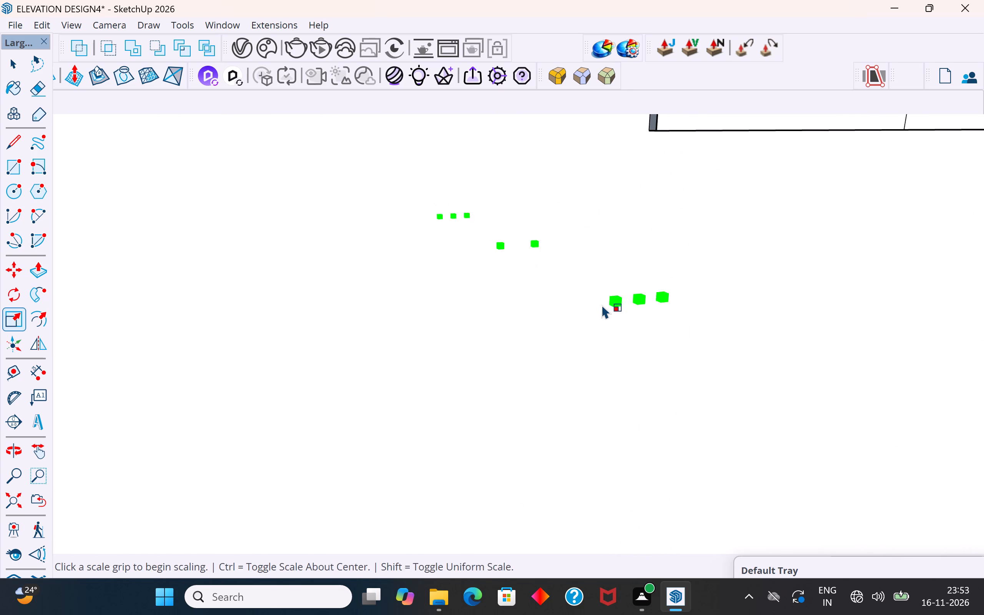
scroll(602, 305, "down", 1)
left_click(13, 61)
scroll(577, 270, "down", 17)
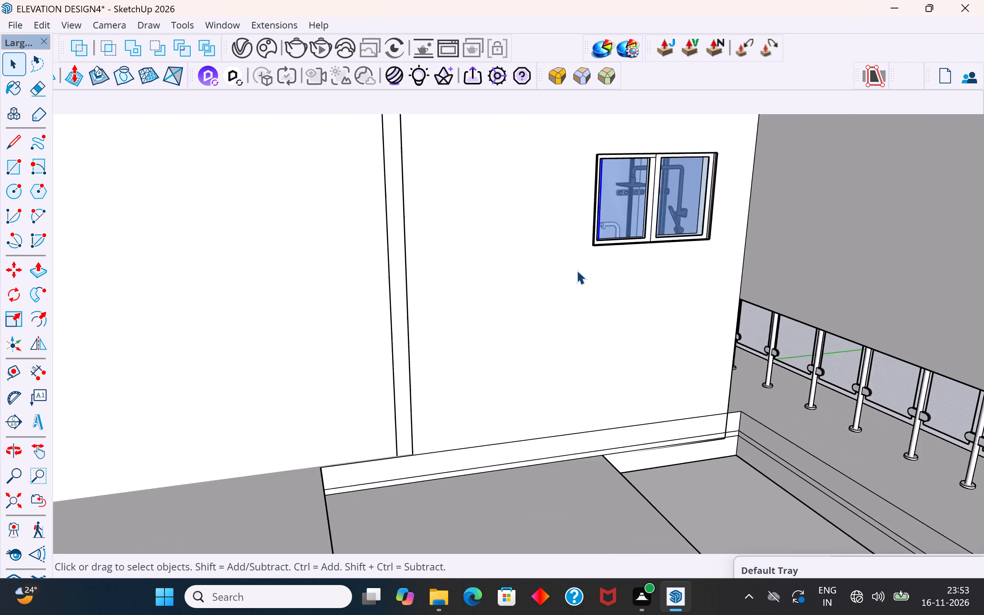
scroll(577, 270, "down", 14)
left_click(826, 204)
Examine the rooftop room, stair opening and open area beneath the terrace's side wall from several angles.
middle_click_drag(726, 302, 780, 399)
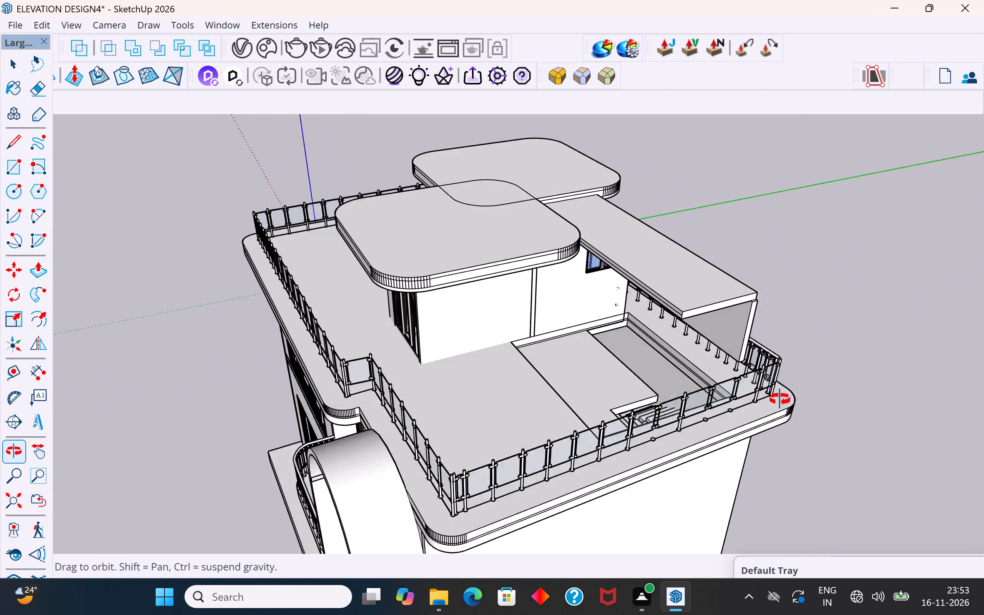
middle_click_drag(780, 399, 793, 416)
scroll(690, 349, "up", 3)
middle_click_drag(691, 342, 706, 291)
scroll(710, 297, "up", 2)
middle_click_drag(800, 307, 693, 306)
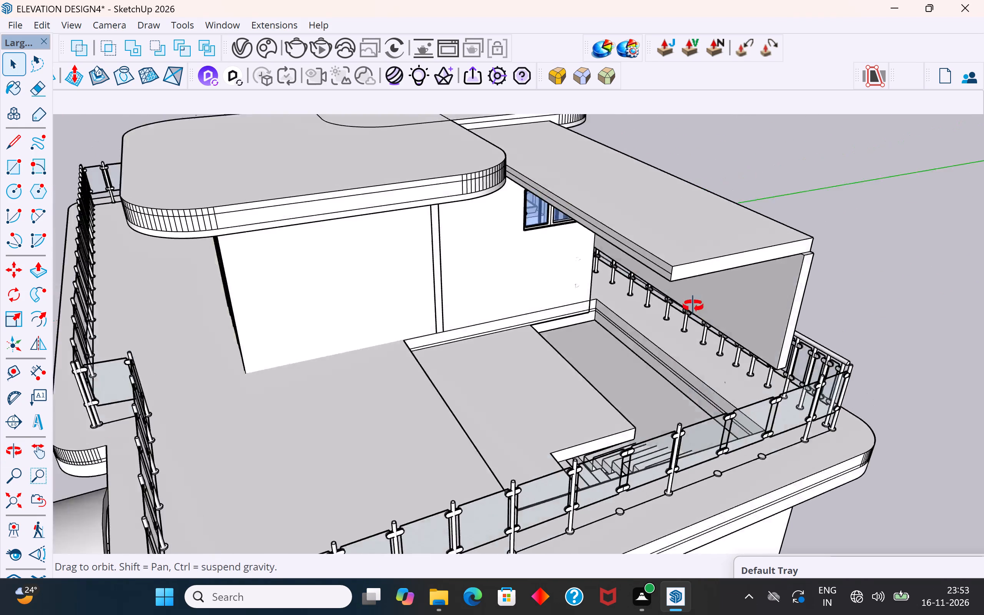
middle_click_drag(693, 306, 577, 241)
middle_click_drag(605, 194, 585, 196)
scroll(602, 194, "up", 1)
scroll(627, 359, "up", 3)
middle_click_drag(621, 360, 619, 351)
scroll(620, 345, "up", 3)
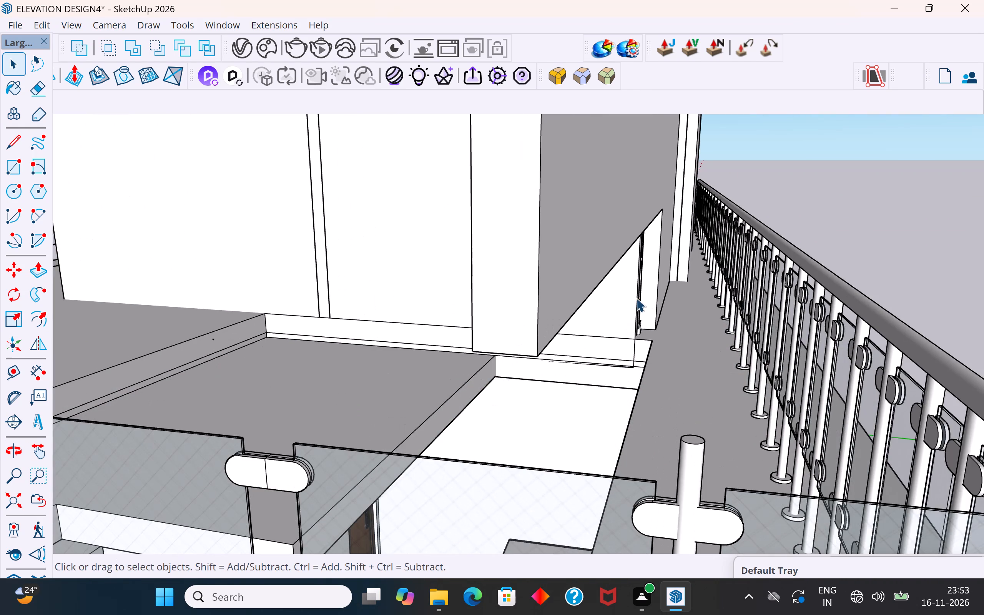
middle_click_drag(642, 299, 588, 326)
middle_click_drag(573, 299, 600, 287)
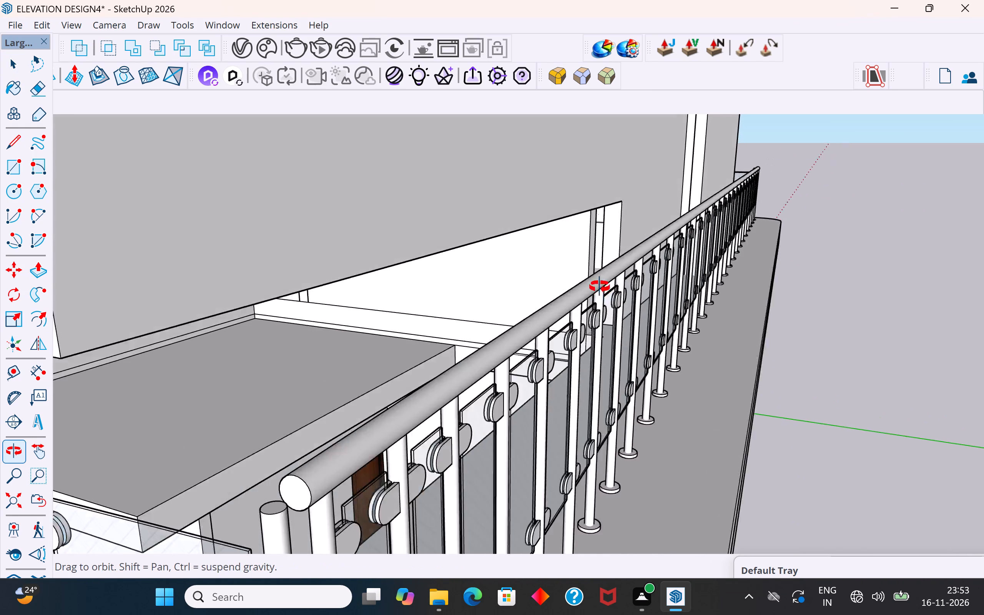
middle_click_drag(600, 287, 628, 308)
scroll(619, 303, "up", 1)
middle_click_drag(664, 304, 707, 294)
scroll(766, 327, "up", 4)
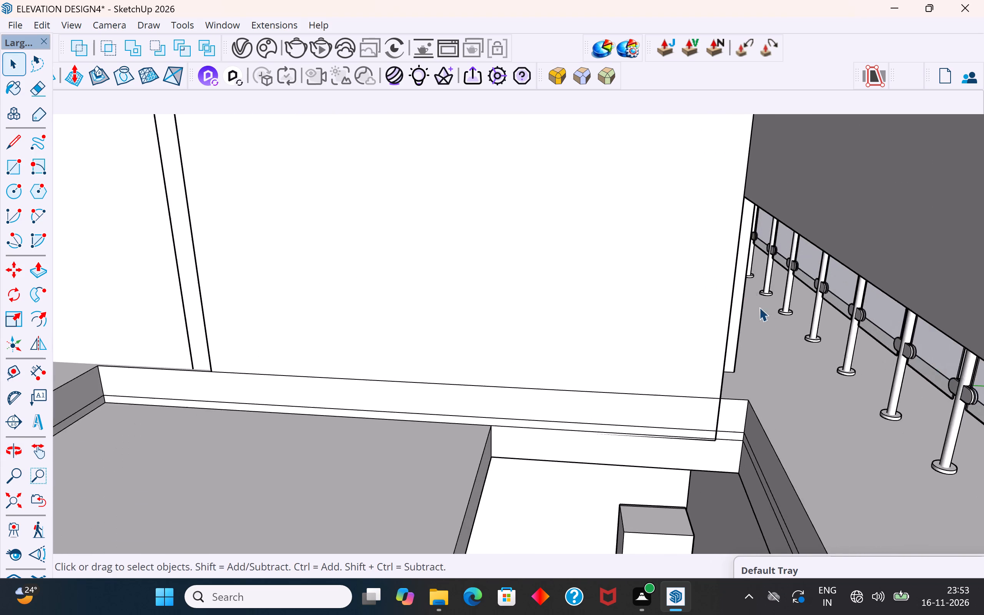
Push/Pull the end face of the side wall's lower part across the stair opening's edge toward the terrace railing.
middle_click_drag(758, 306, 722, 272)
left_click(617, 224)
double_click(620, 222)
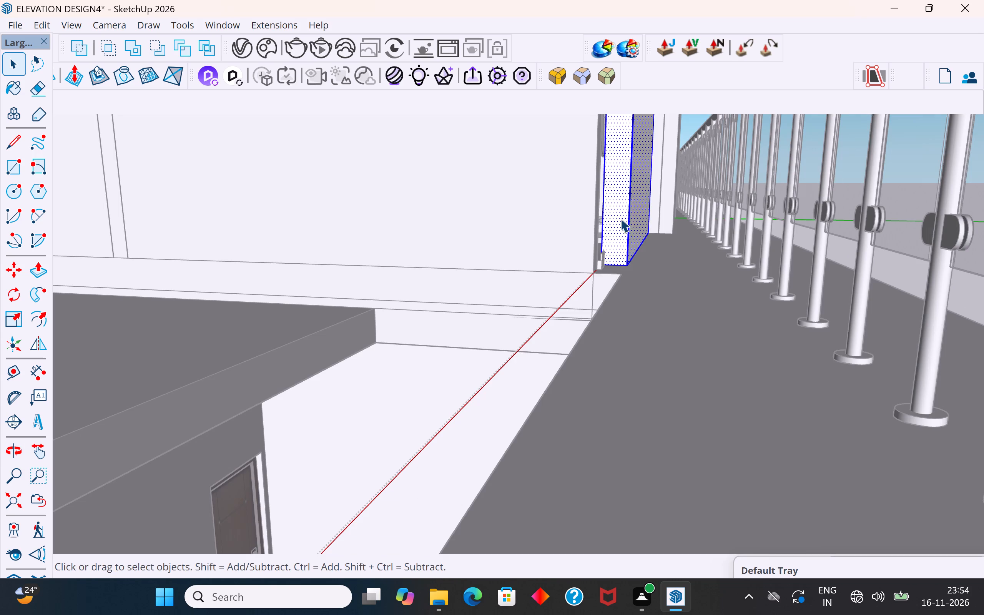
left_click(619, 213)
left_click(44, 272)
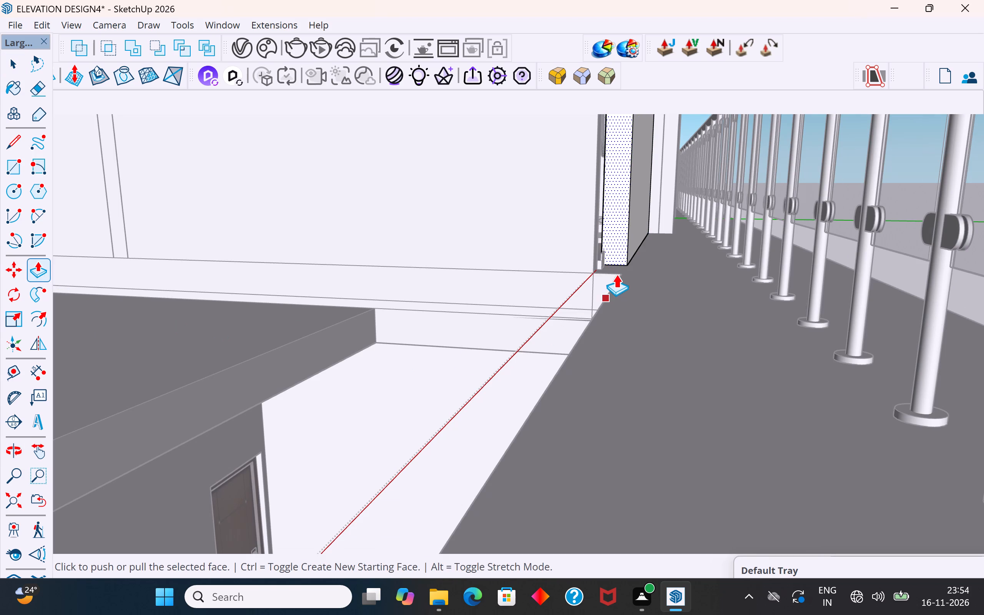
left_click(623, 263)
scroll(622, 263, "down", 7)
middle_click_drag(621, 263, 518, 470)
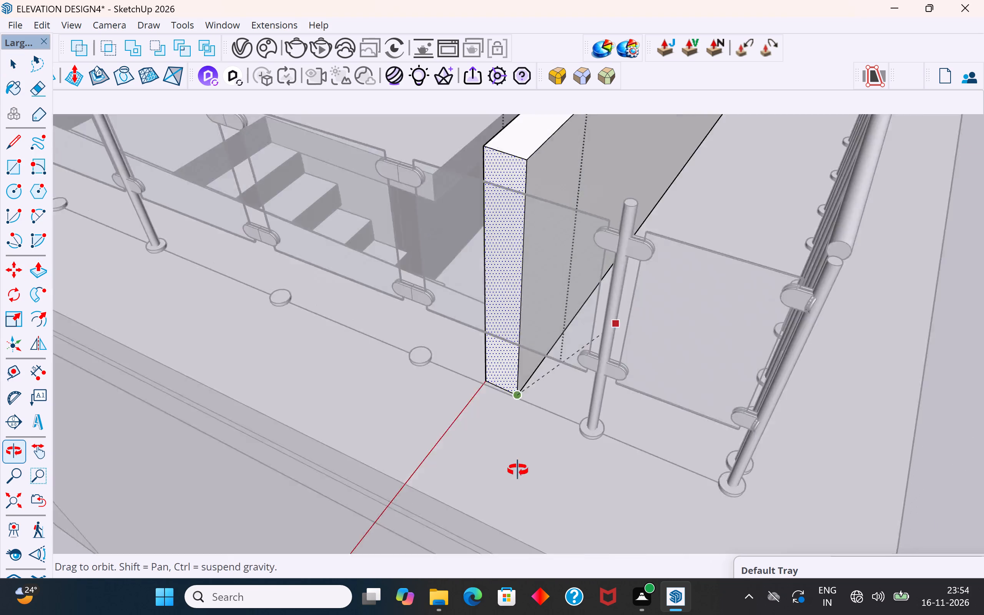
middle_click_drag(518, 470, 517, 474)
left_click(552, 312)
middle_click_drag(562, 324, 766, 367)
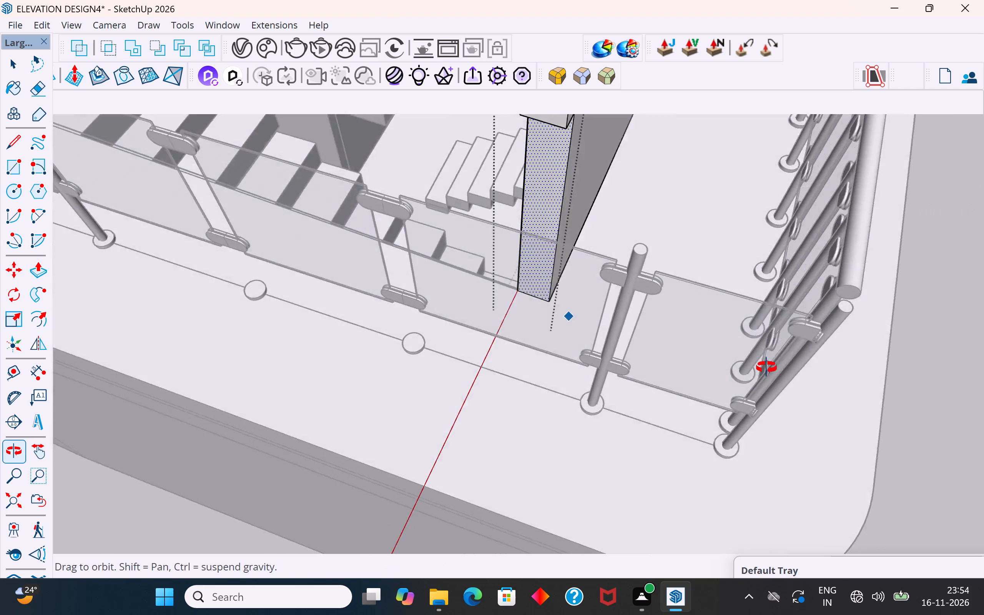
middle_click_drag(766, 367, 862, 371)
scroll(627, 373, "down", 4)
middle_click_drag(613, 373, 919, 298)
scroll(916, 289, "down", 4)
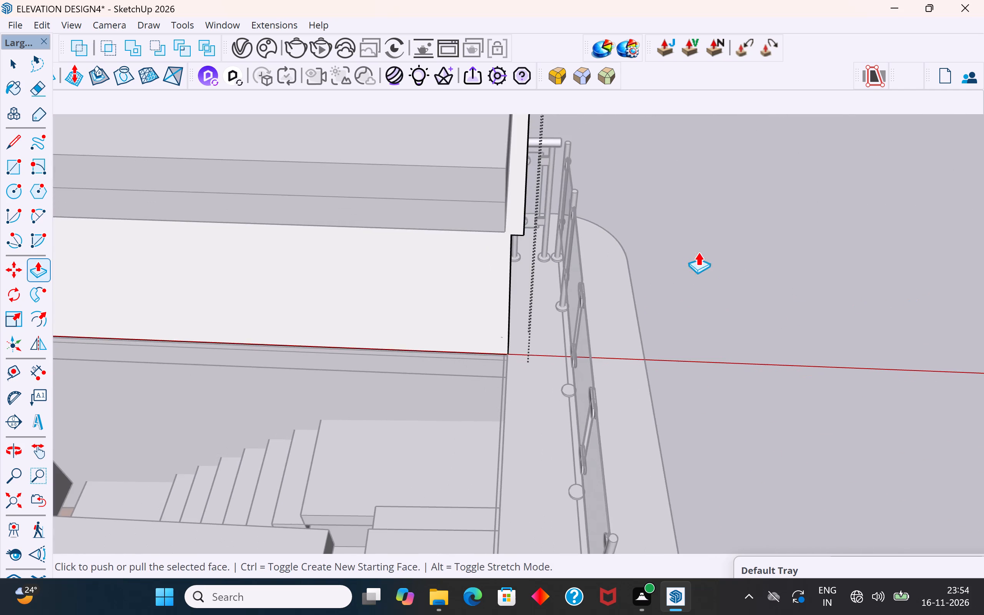
middle_click_drag(698, 250, 696, 176)
left_click(10, 73)
left_click(616, 207)
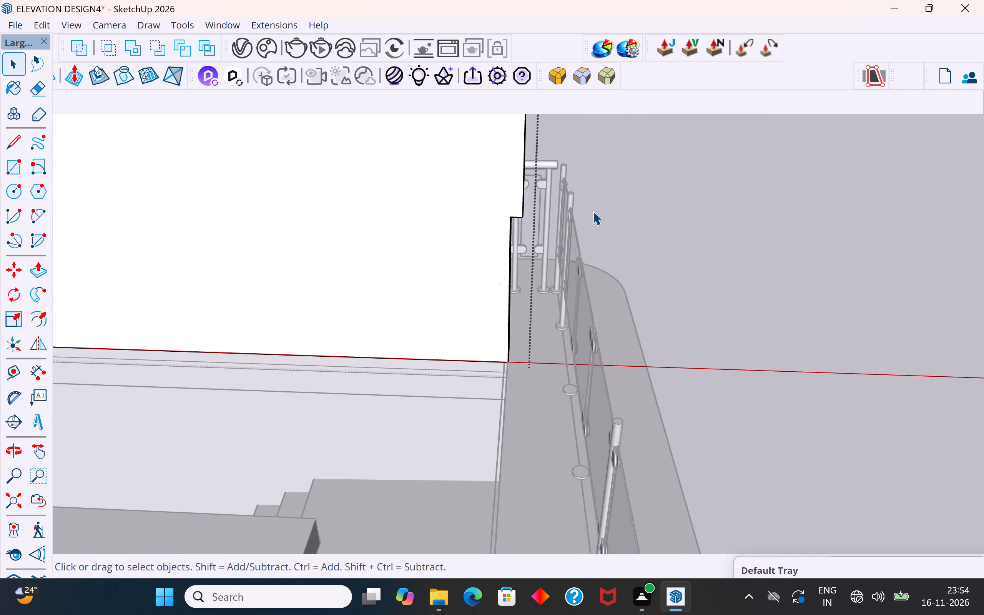
Push/Pull the underside of the side wall's small overhanging end piece down to the terrace floor level.
scroll(513, 252, "up", 3)
middle_click_drag(518, 232, 524, 204)
scroll(522, 203, "up", 4)
middle_click_drag(515, 202, 514, 182)
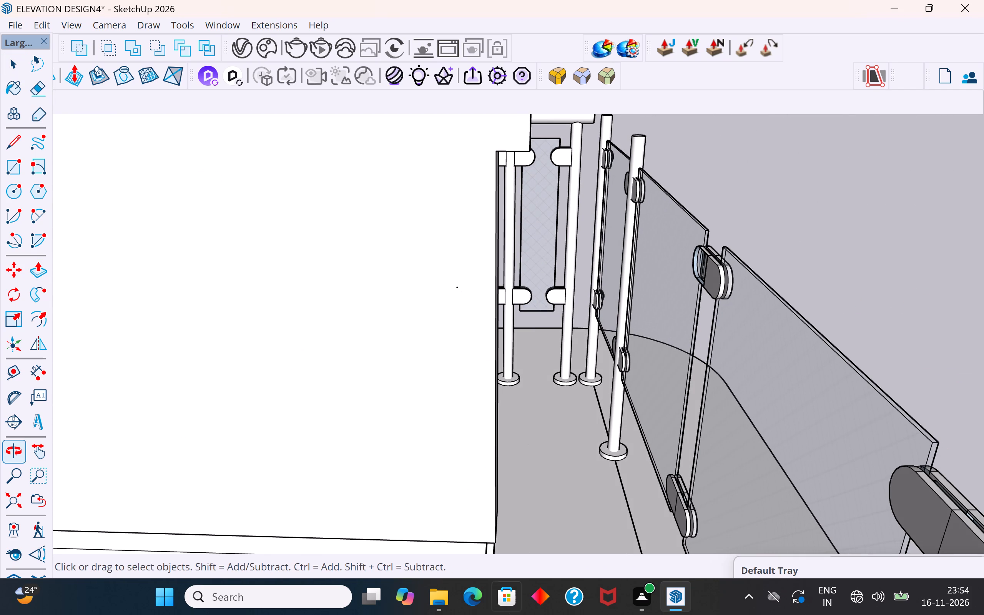
scroll(263, 466, "down", 4)
middle_click_drag(389, 408, 452, 345)
scroll(457, 214, "up", 3)
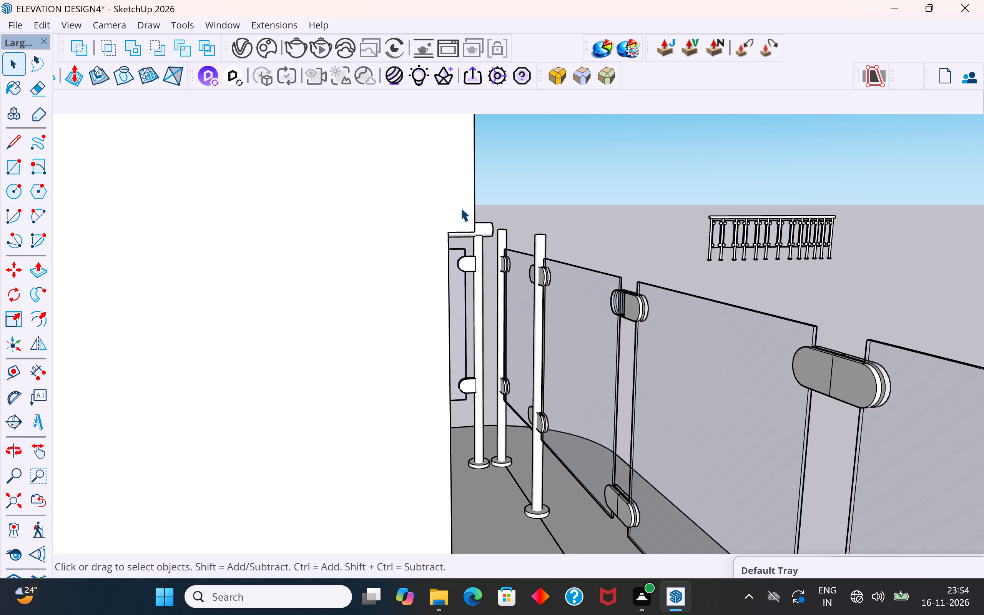
middle_click_drag(456, 240, 430, 148)
left_click(445, 160)
left_click(444, 177)
double_click(444, 177)
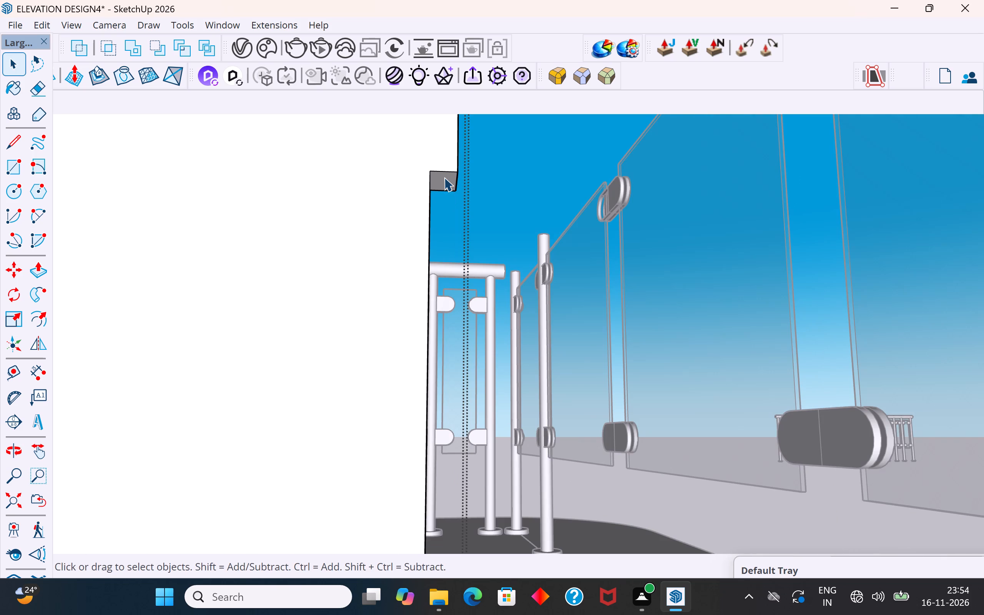
left_click(447, 185)
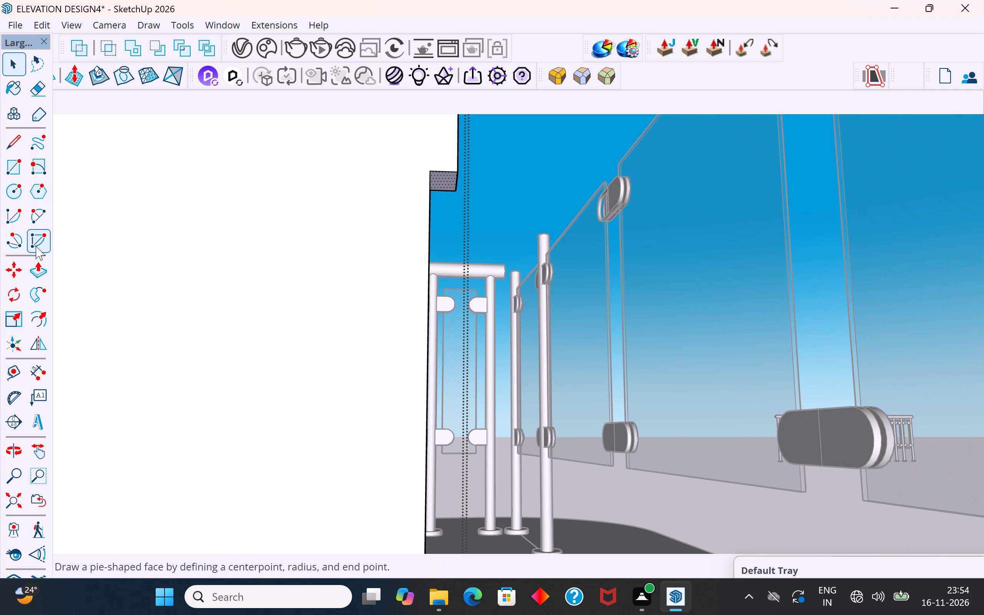
left_click(38, 271)
left_click(434, 173)
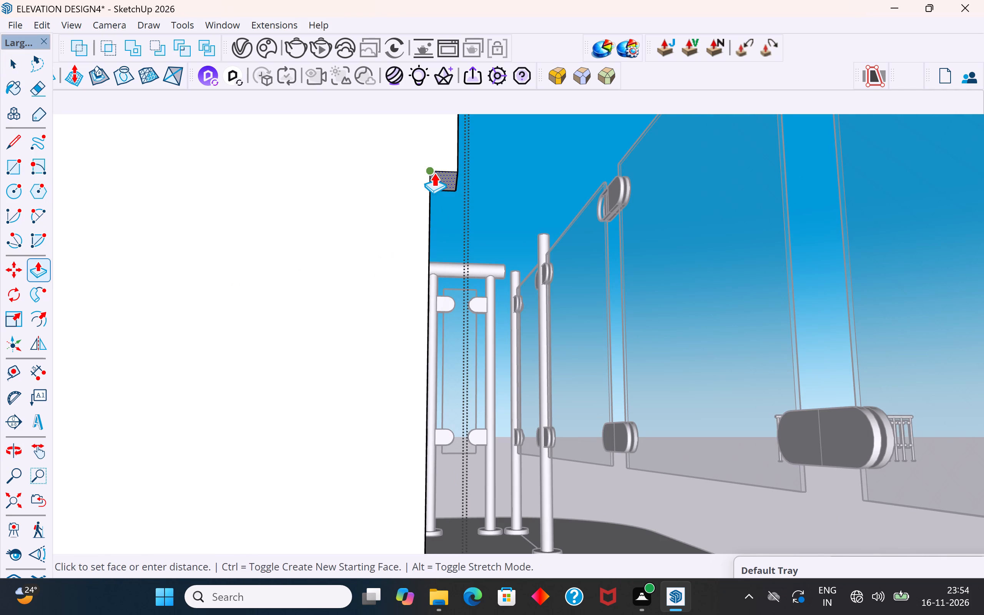
scroll(434, 173, "down", 4)
left_click(429, 455)
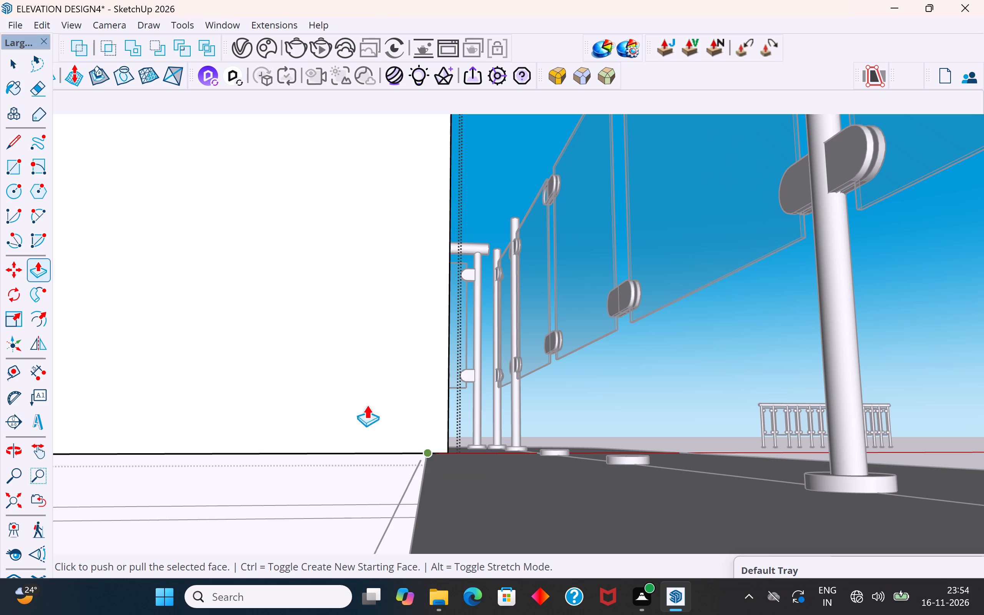
left_click(17, 63)
scroll(352, 397, "down", 5)
middle_click_drag(358, 401, 366, 422)
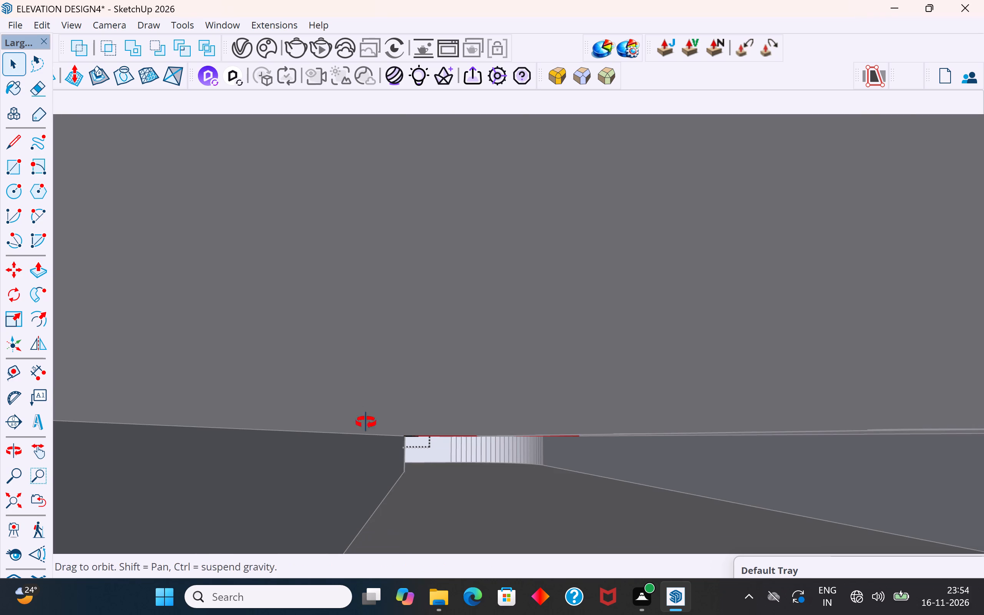
middle_click_drag(366, 422, 377, 489)
scroll(399, 449, "down", 20)
scroll(399, 449, "down", 15)
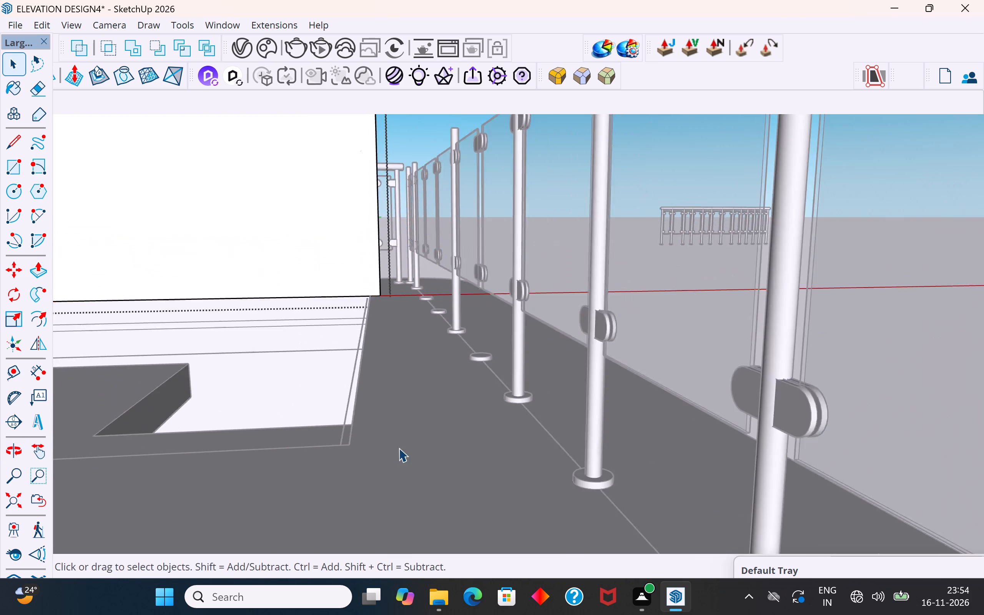
scroll(399, 448, "down", 5)
left_click(642, 193)
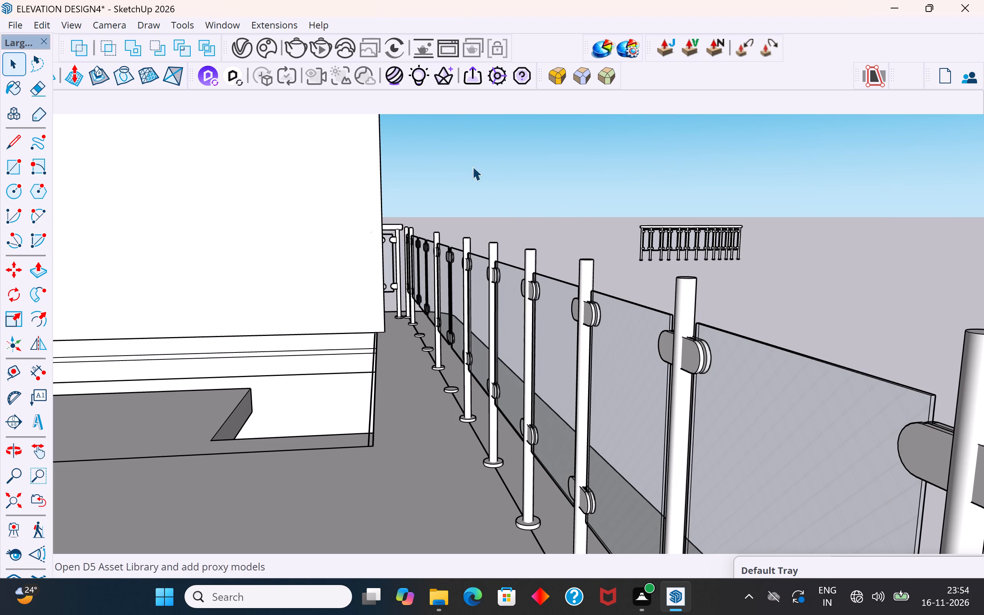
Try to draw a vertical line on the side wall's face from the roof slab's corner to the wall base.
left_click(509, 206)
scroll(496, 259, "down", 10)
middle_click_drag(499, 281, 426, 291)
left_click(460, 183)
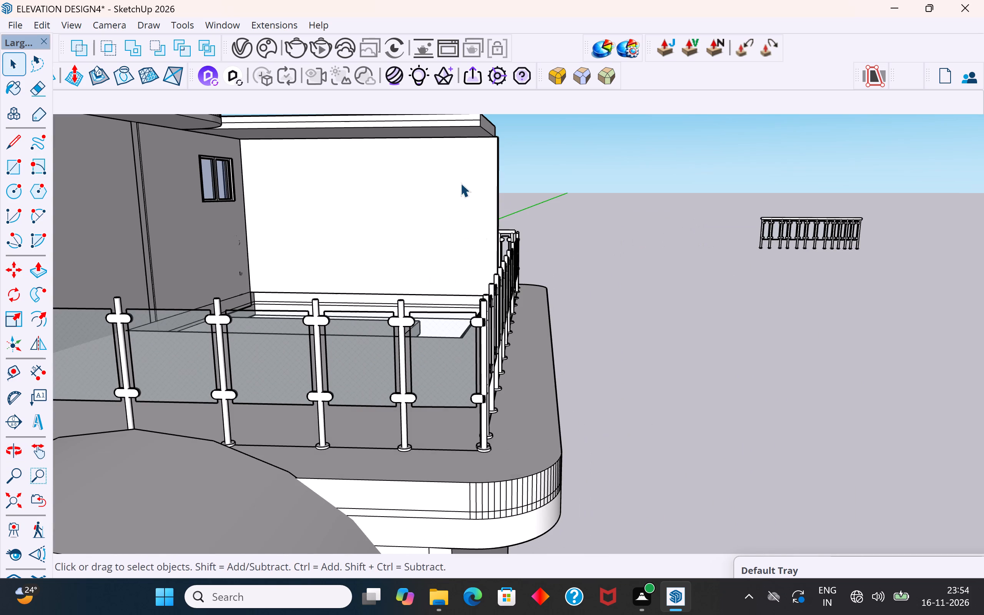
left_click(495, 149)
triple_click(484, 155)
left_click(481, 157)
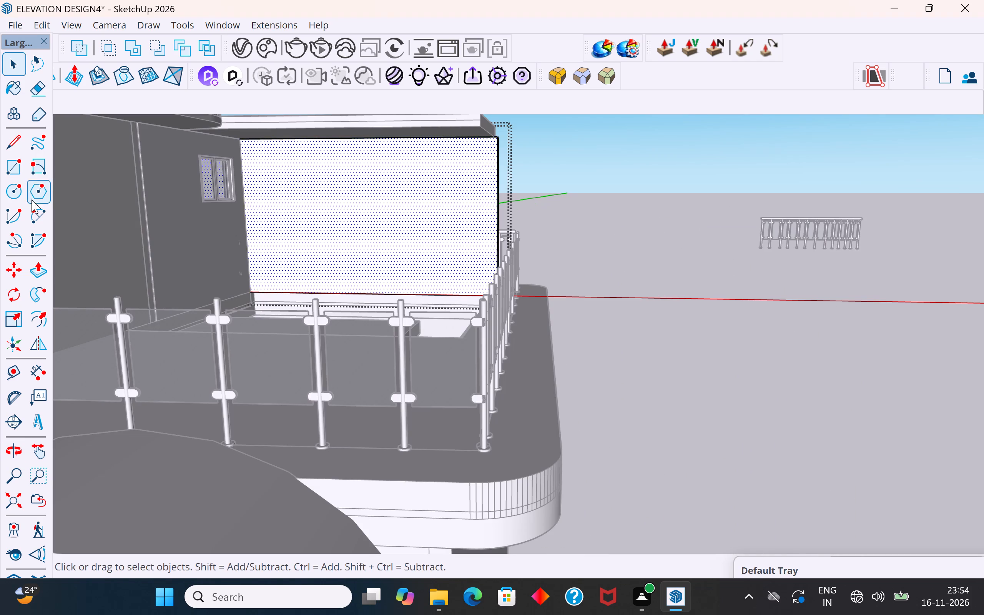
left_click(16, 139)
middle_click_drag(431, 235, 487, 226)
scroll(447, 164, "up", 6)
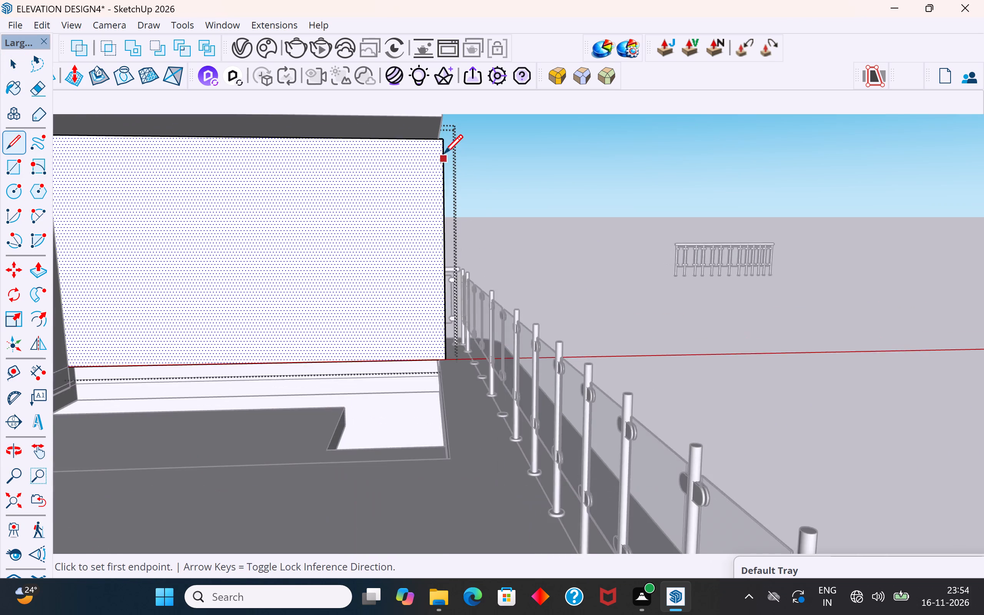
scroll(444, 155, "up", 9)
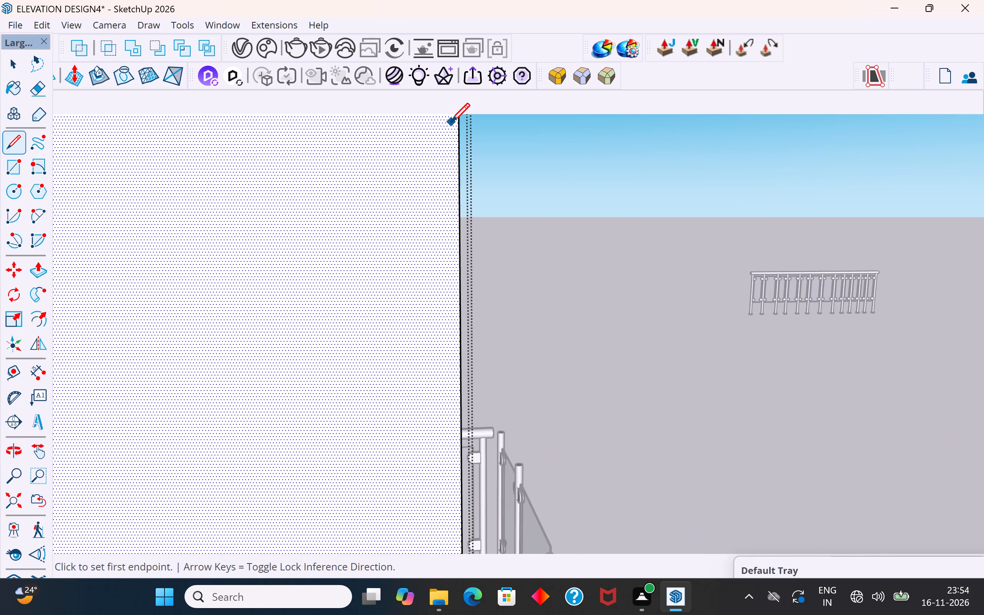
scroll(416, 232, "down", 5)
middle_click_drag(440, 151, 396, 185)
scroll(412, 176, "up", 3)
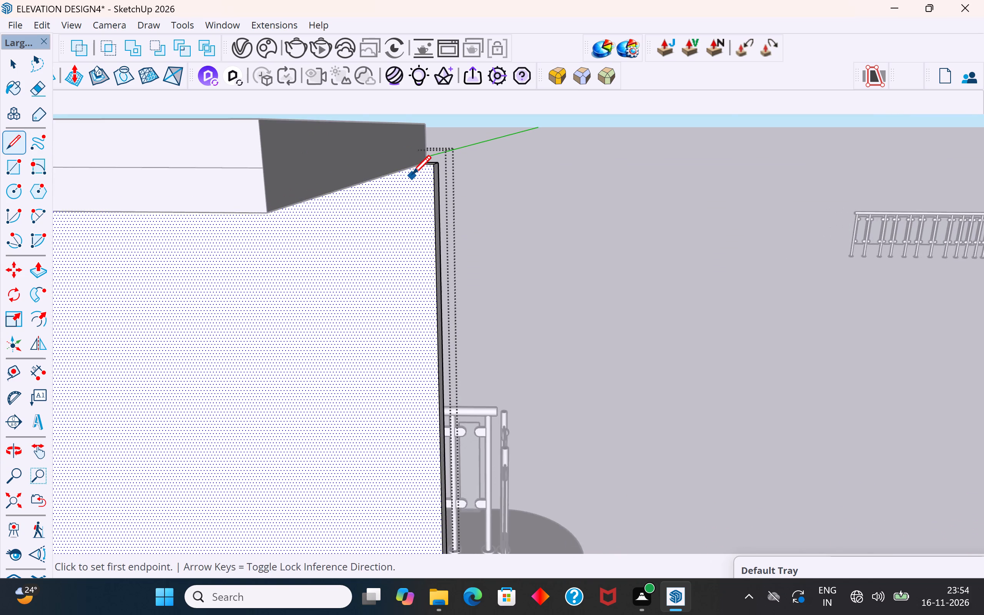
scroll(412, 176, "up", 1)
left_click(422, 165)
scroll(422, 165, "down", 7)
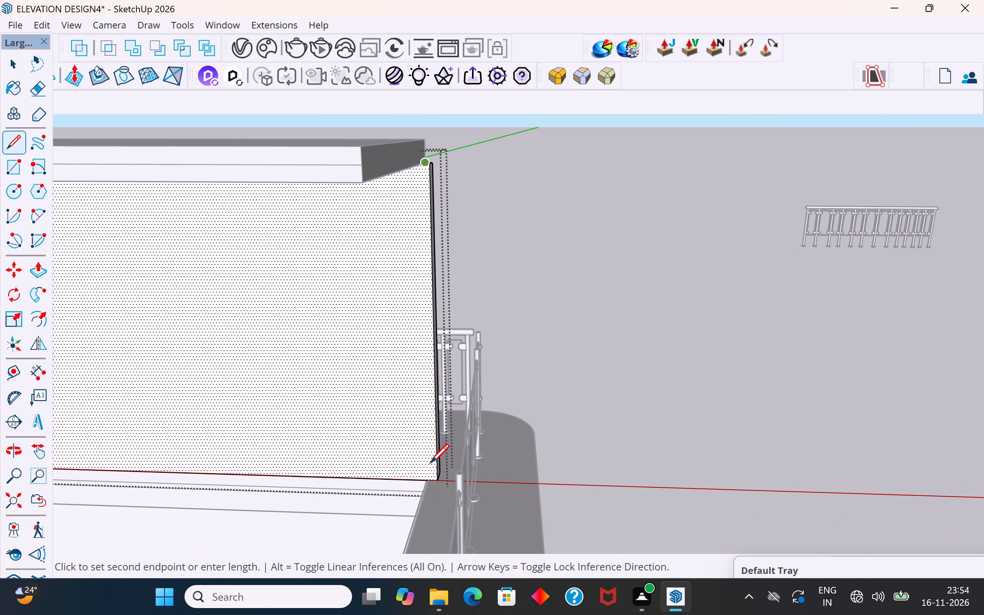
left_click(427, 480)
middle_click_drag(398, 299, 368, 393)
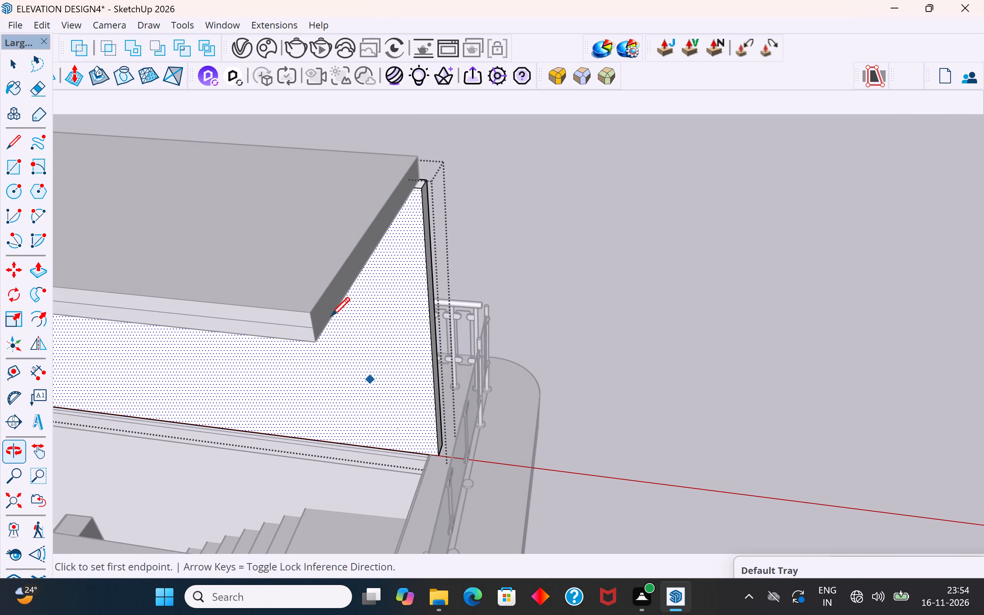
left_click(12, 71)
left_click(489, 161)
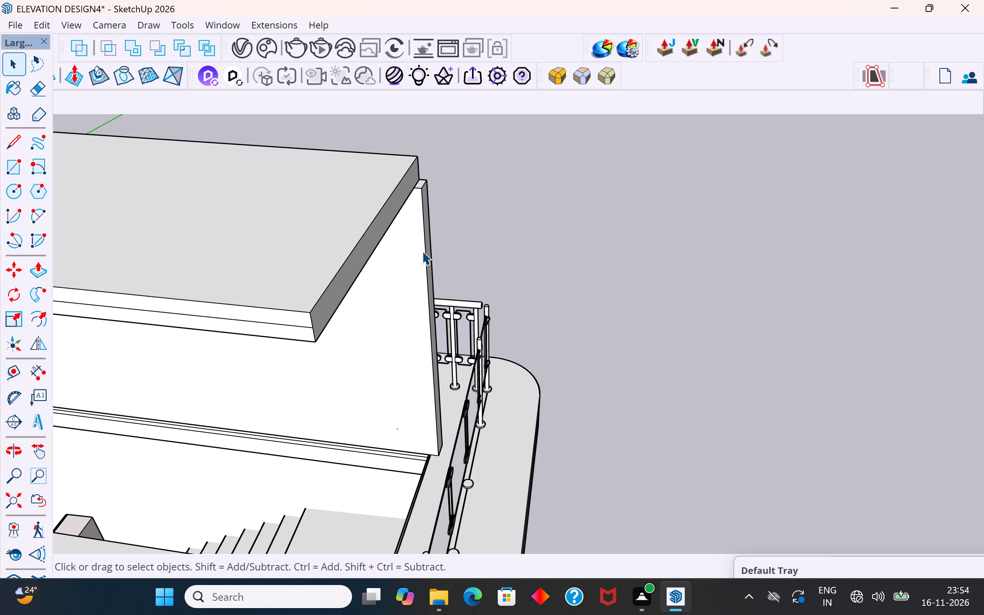
Place a guide on the side wall parallel to its vertical end edge, slightly inward, beside the roof slab's corner.
left_click(422, 251)
left_click(18, 376)
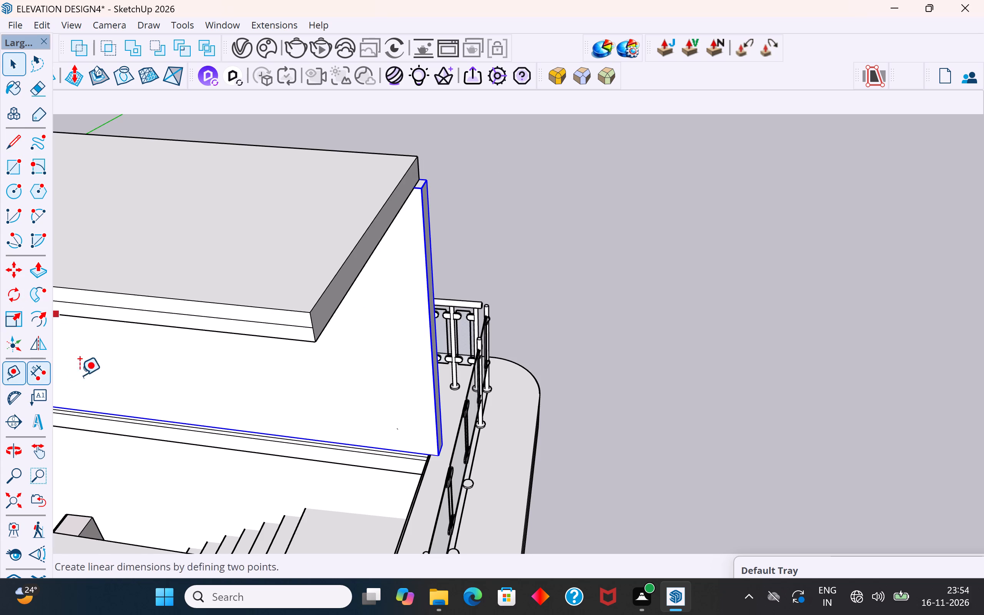
left_click(425, 207)
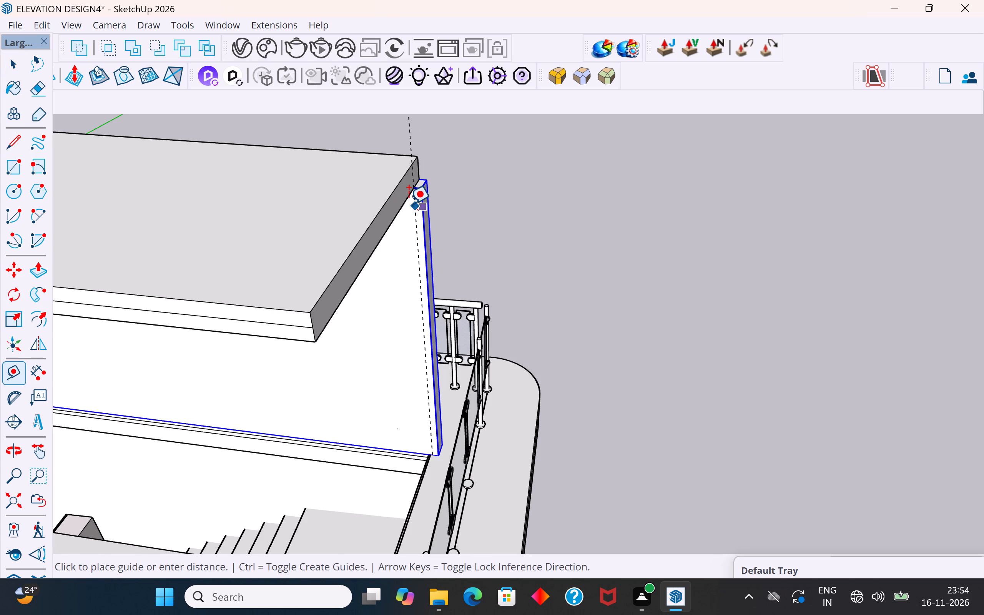
left_click(408, 203)
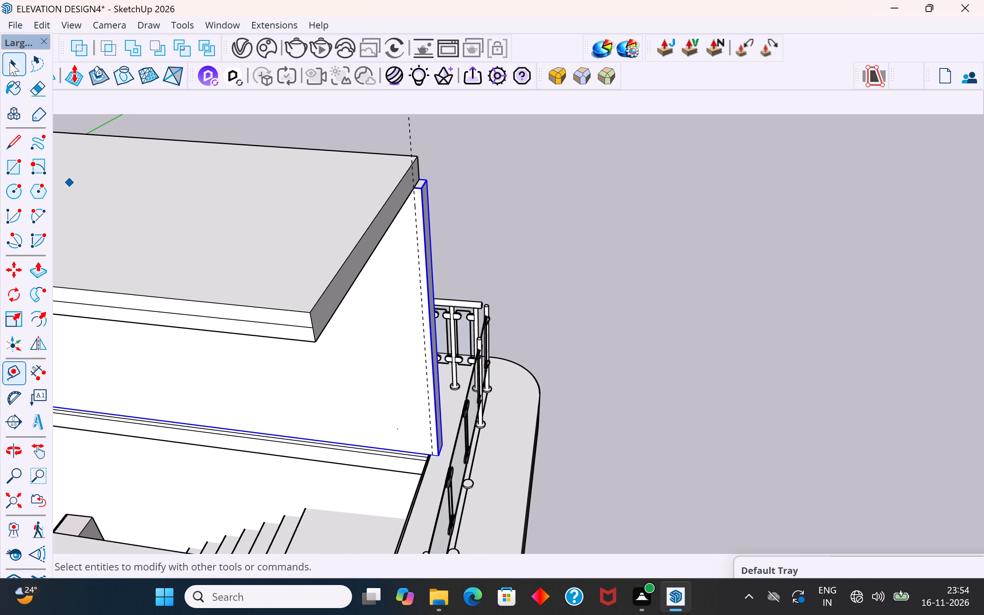
left_click(10, 59)
left_click(553, 166)
Draw a vertical line along the guide on the side wall's face, from the roof slab's corner down to the wall base.
left_click(420, 207)
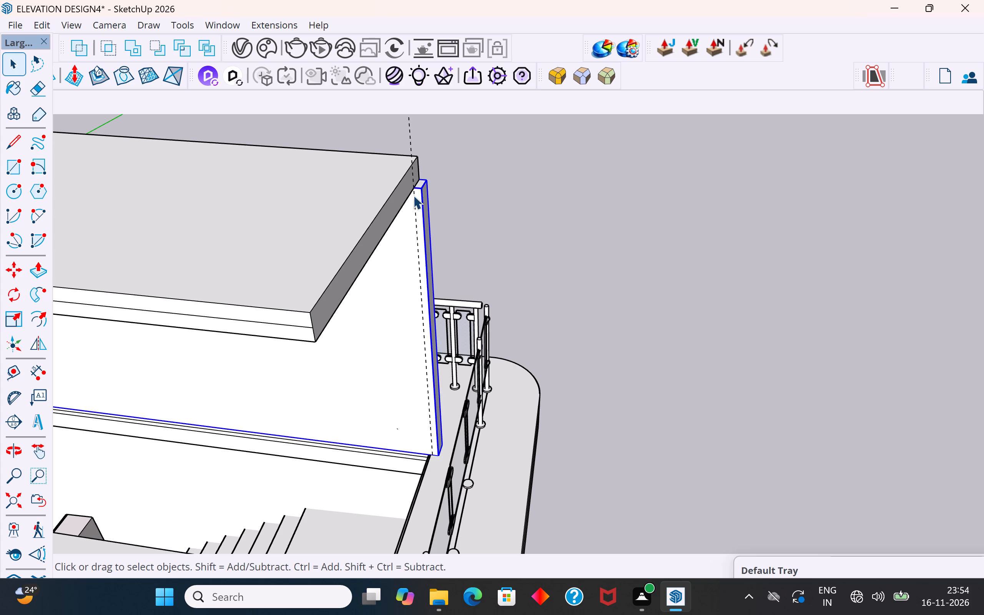
scroll(416, 195, "up", 5)
middle_click_drag(417, 203, 433, 129)
double_click(435, 143)
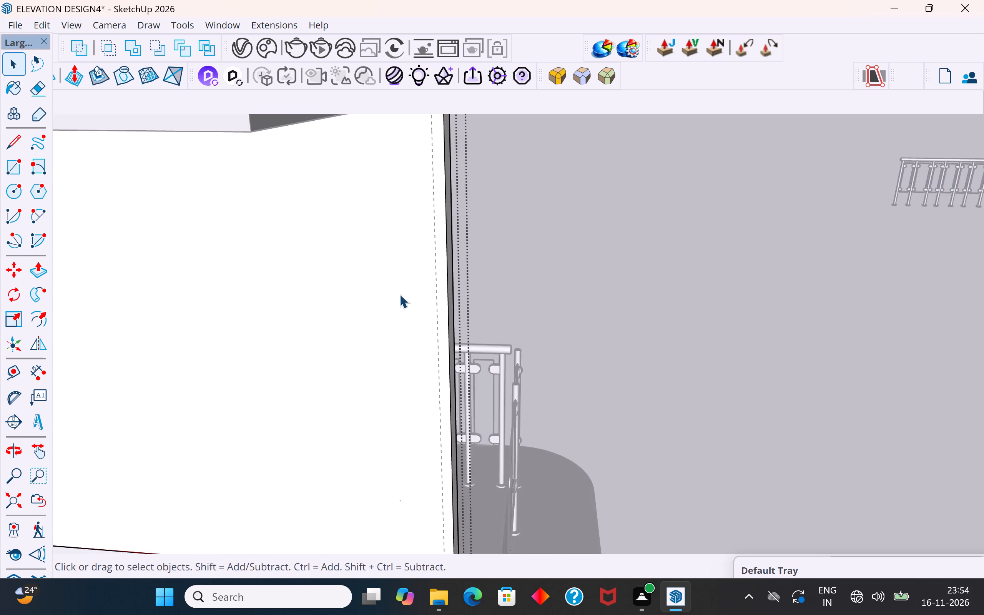
scroll(399, 294, "down", 6)
middle_click_drag(404, 281, 414, 225)
left_click(15, 139)
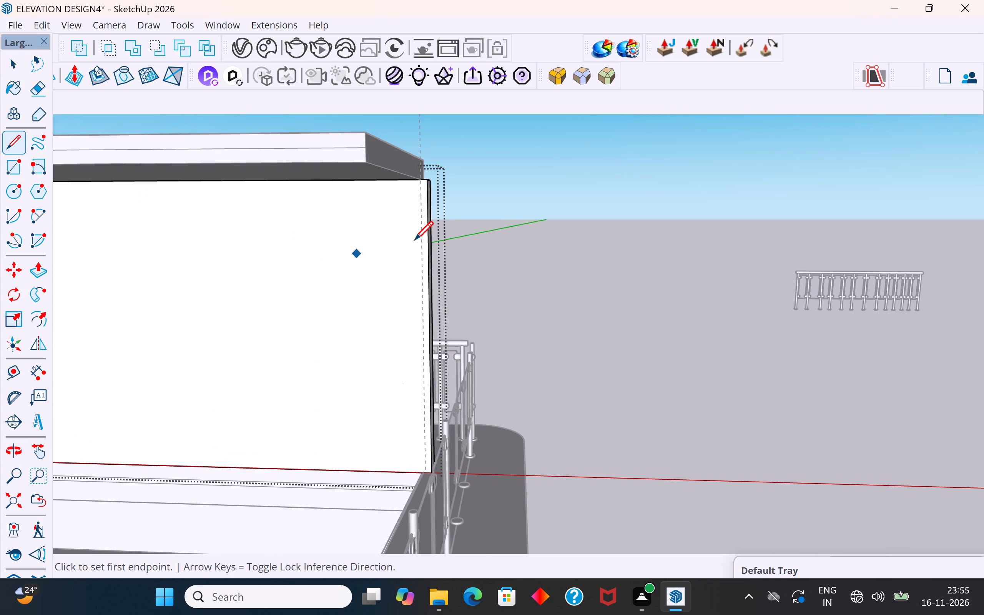
scroll(439, 215, "up", 4)
scroll(409, 166, "up", 6)
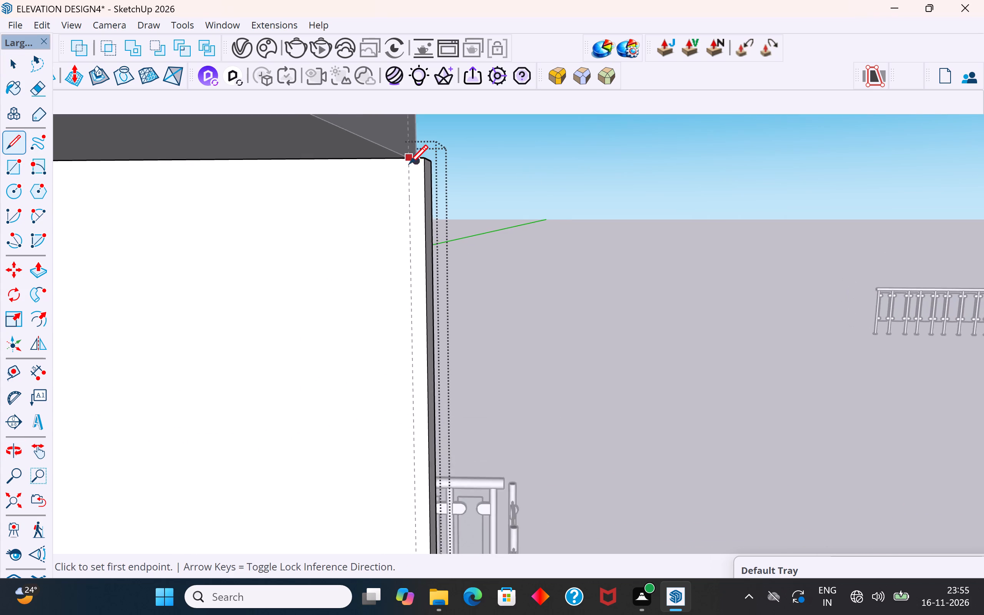
scroll(409, 166, "up", 8)
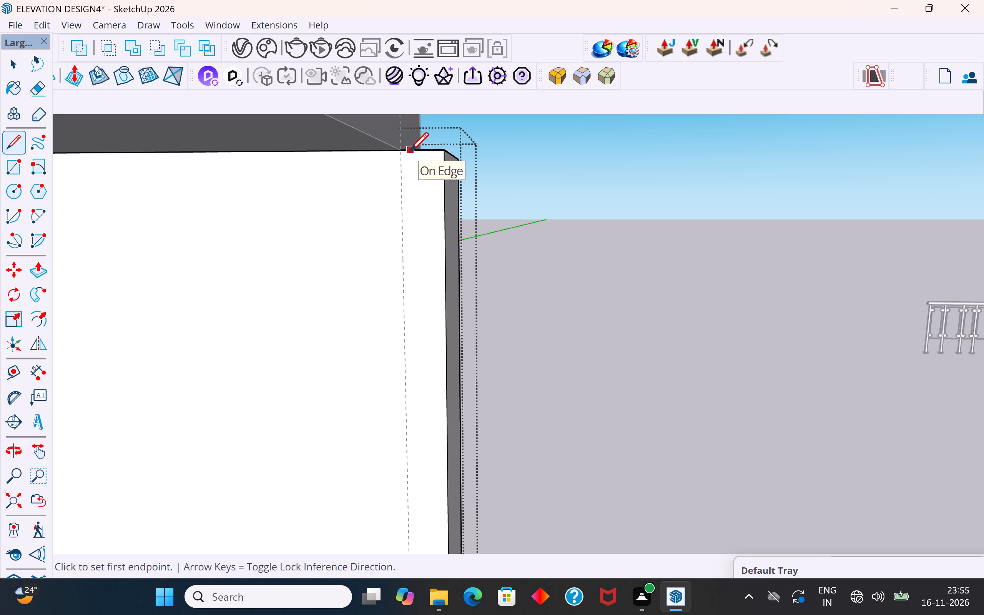
middle_click_drag(408, 153, 343, 307)
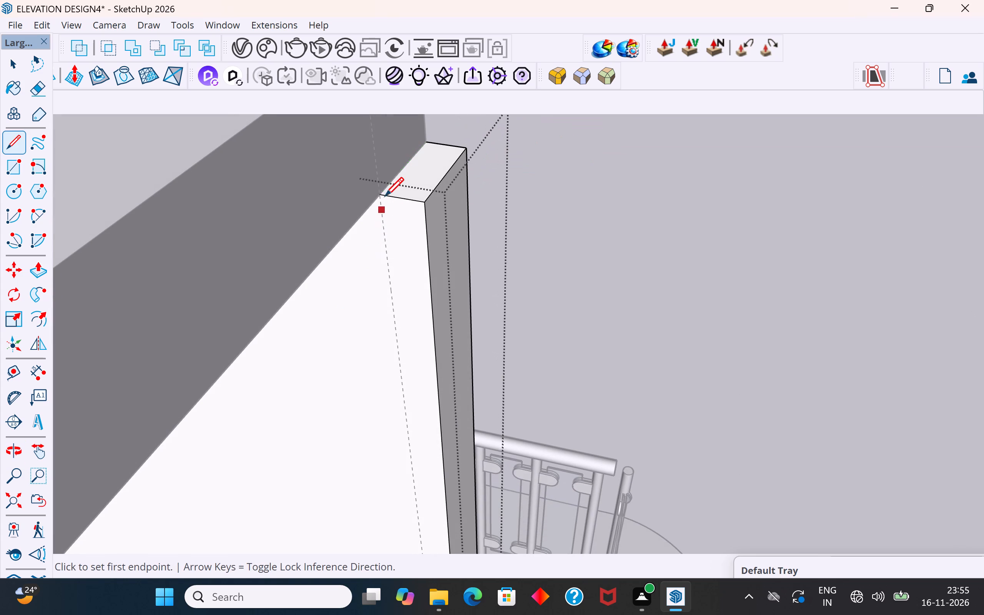
left_click(383, 196)
scroll(383, 196, "down", 10)
middle_click_drag(383, 196, 429, 93)
scroll(423, 121, "down", 12)
middle_click_drag(434, 377, 477, 391)
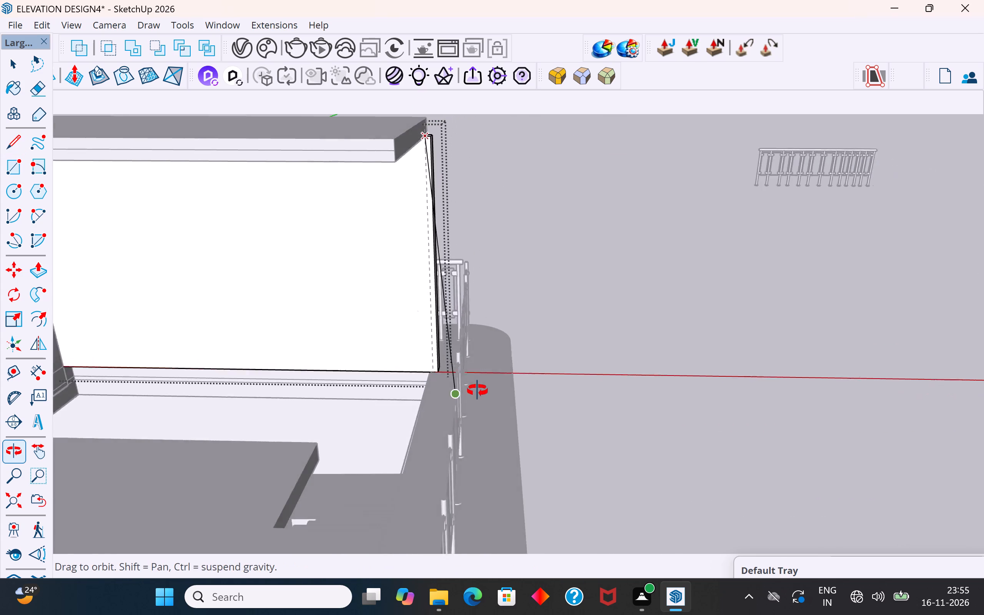
middle_click_drag(477, 391, 542, 391)
scroll(461, 383, "up", 8)
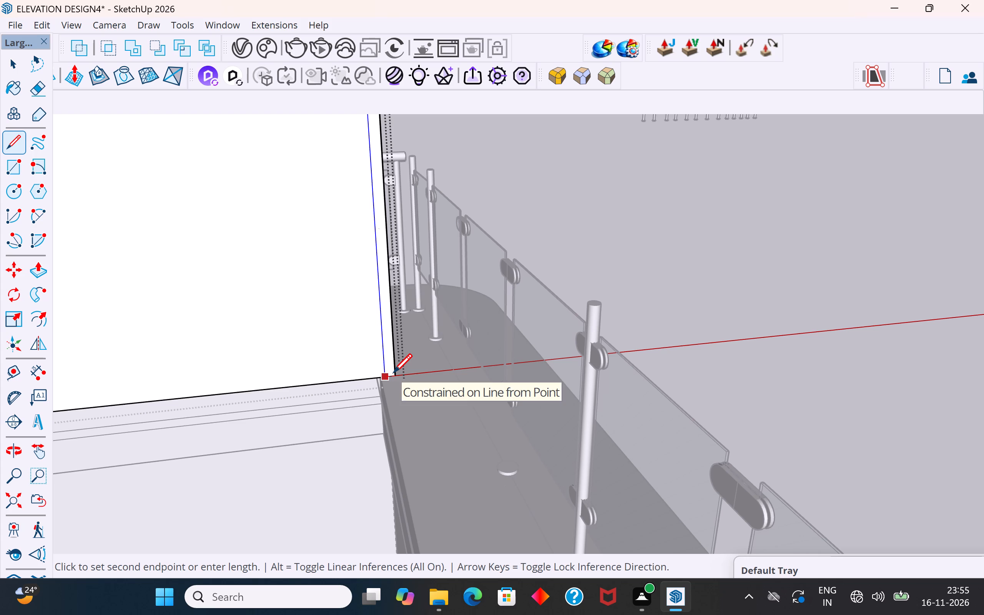
left_click(393, 374)
Push/Pull the narrow strip at the side wall's end outward along the stair opening's edge to form a return wall.
left_click(20, 53)
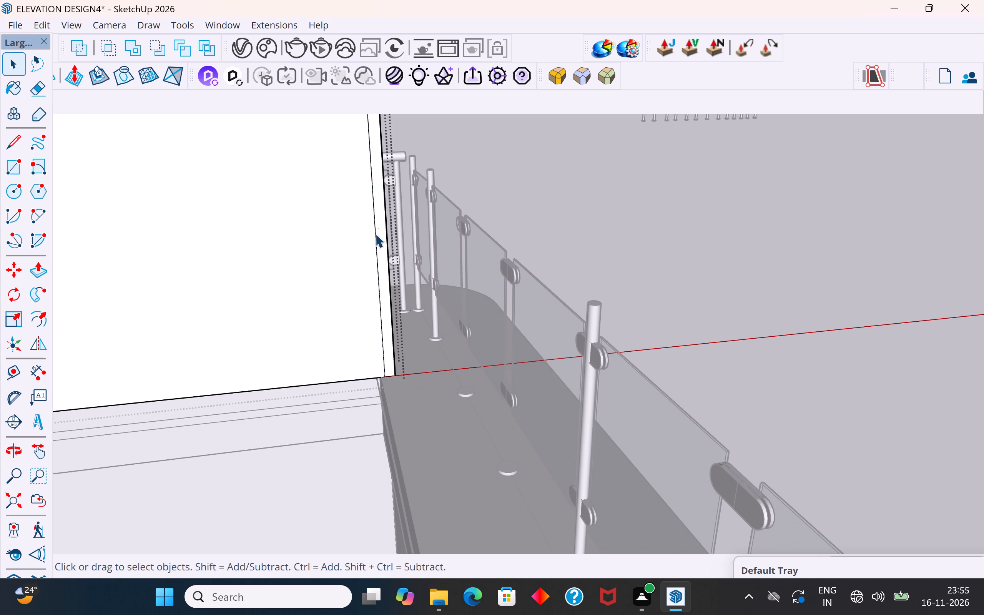
left_click(381, 232)
scroll(372, 240, "down", 5)
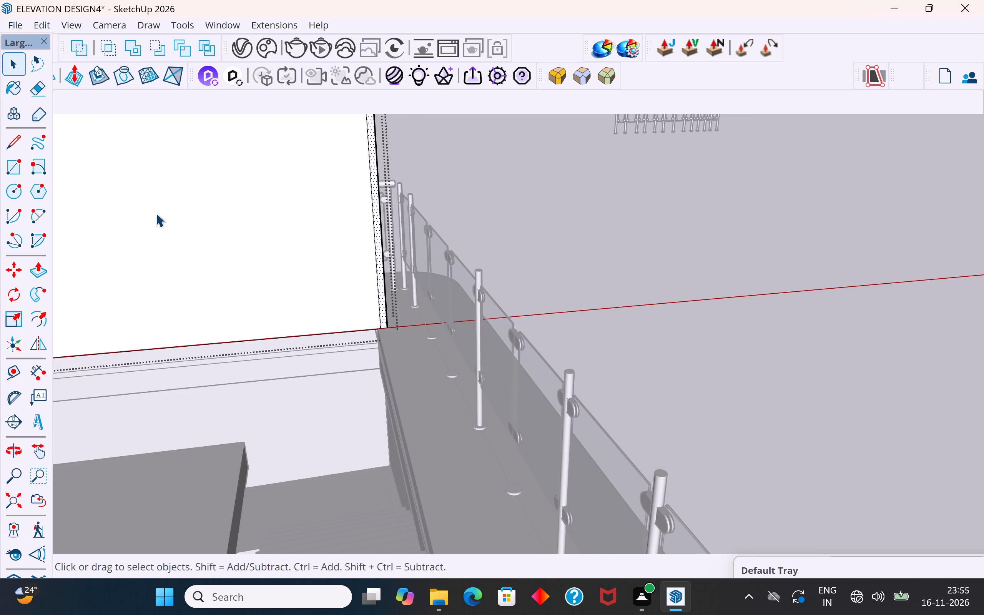
scroll(301, 259, "down", 10)
middle_click_drag(307, 294, 397, 296)
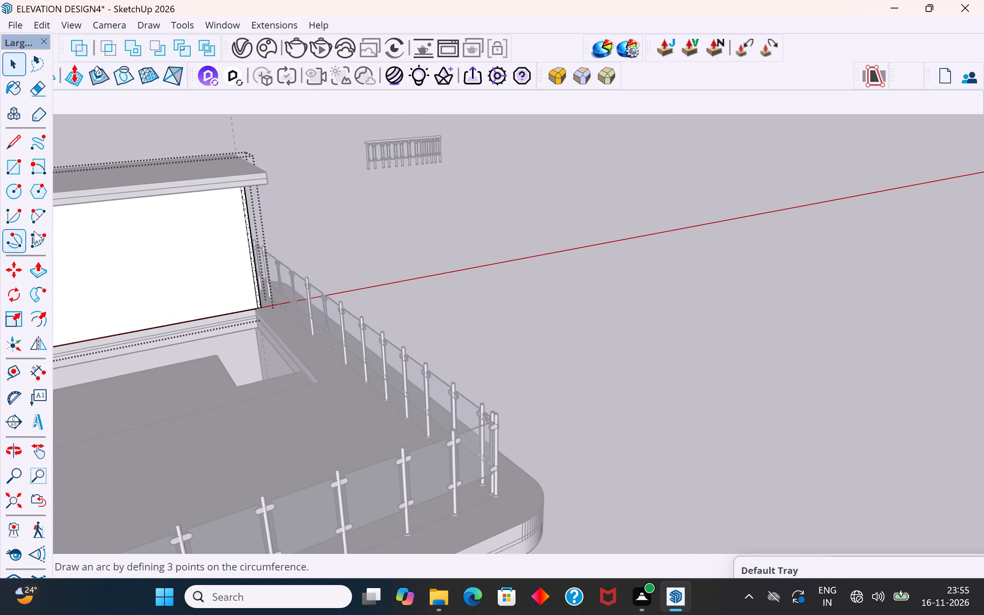
left_click(40, 276)
left_click(254, 312)
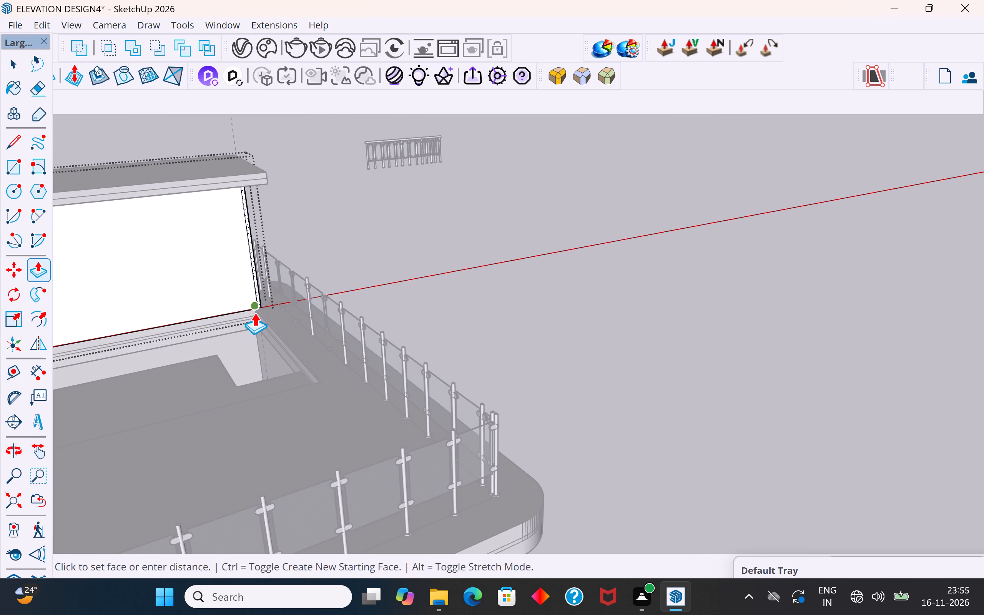
left_click(299, 363)
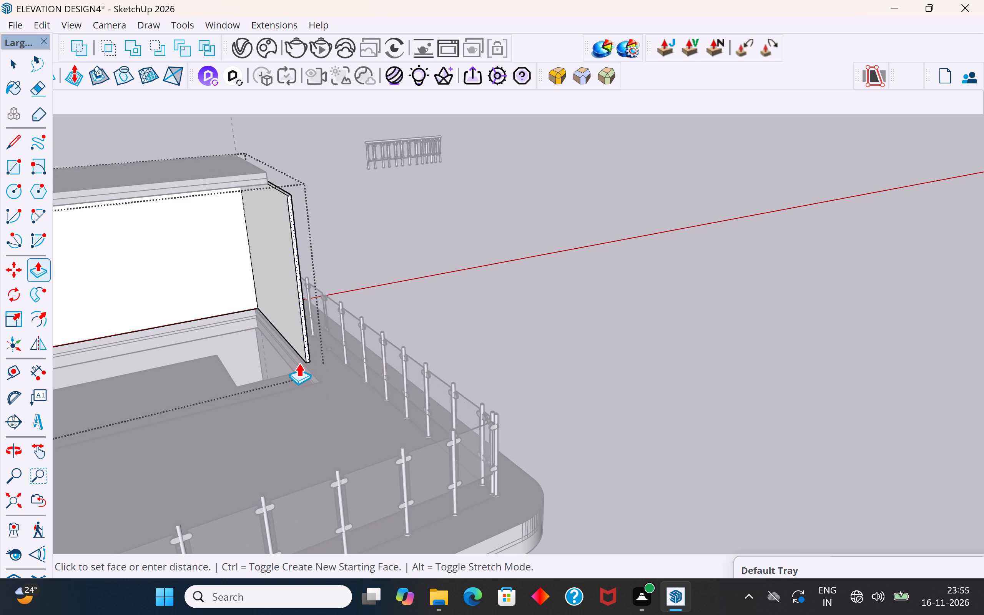
left_click(14, 70)
left_click(459, 246)
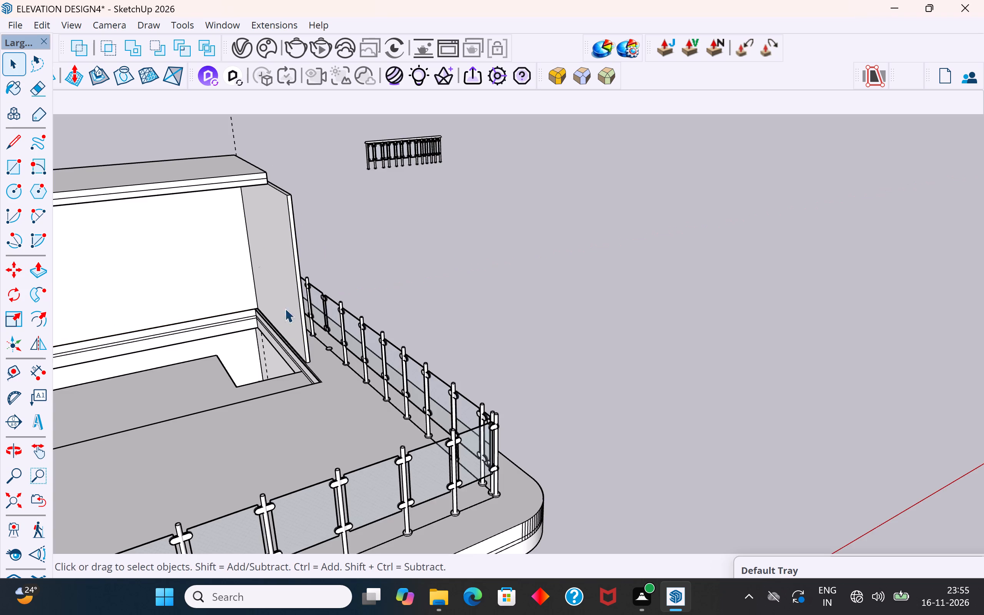
Push/Pull the return wall's end face farther along the curb to the stair opening's outer corner.
middle_click_drag(301, 382, 365, 405)
scroll(294, 356, "up", 15)
left_click(316, 387)
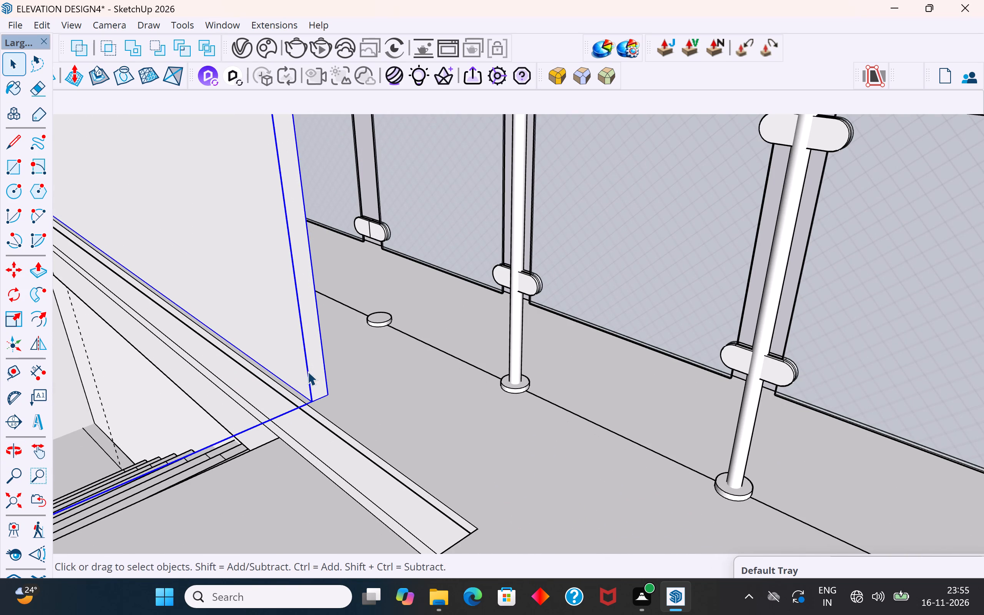
left_click(307, 371)
double_click(315, 366)
left_click(315, 365)
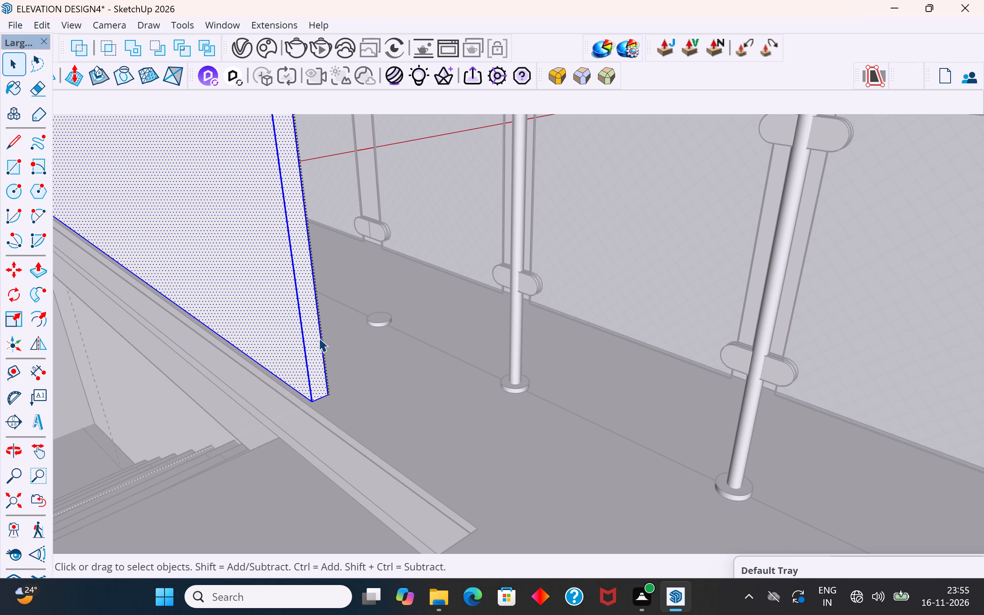
left_click(314, 335)
left_click(41, 269)
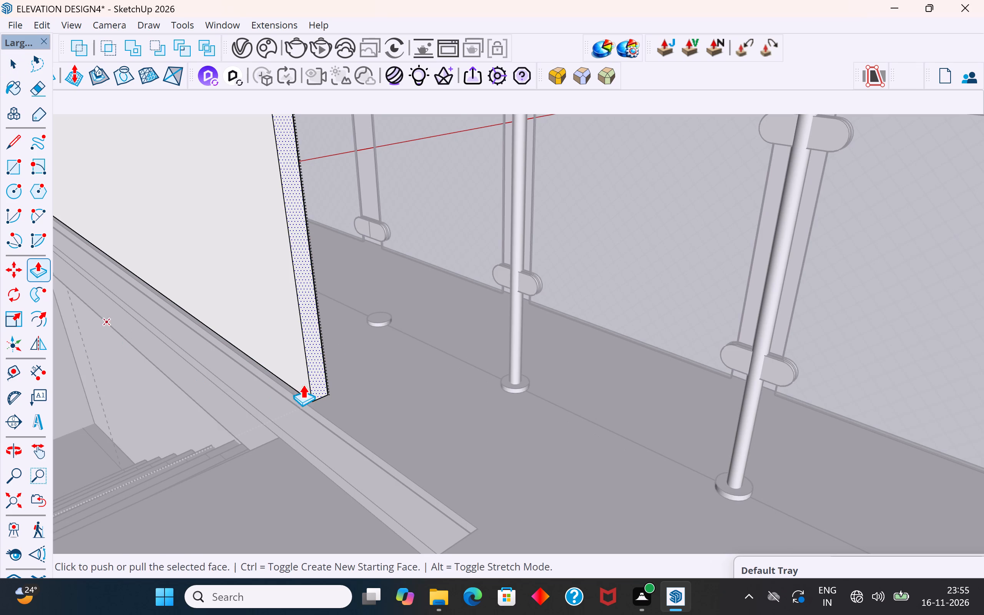
left_click(312, 400)
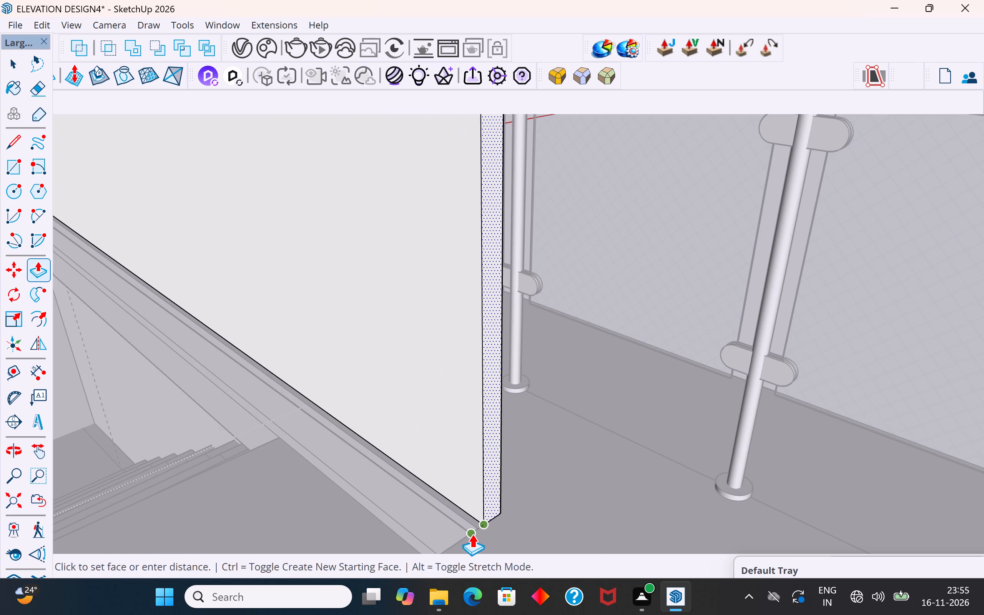
left_click(472, 534)
scroll(206, 311, "down", 6)
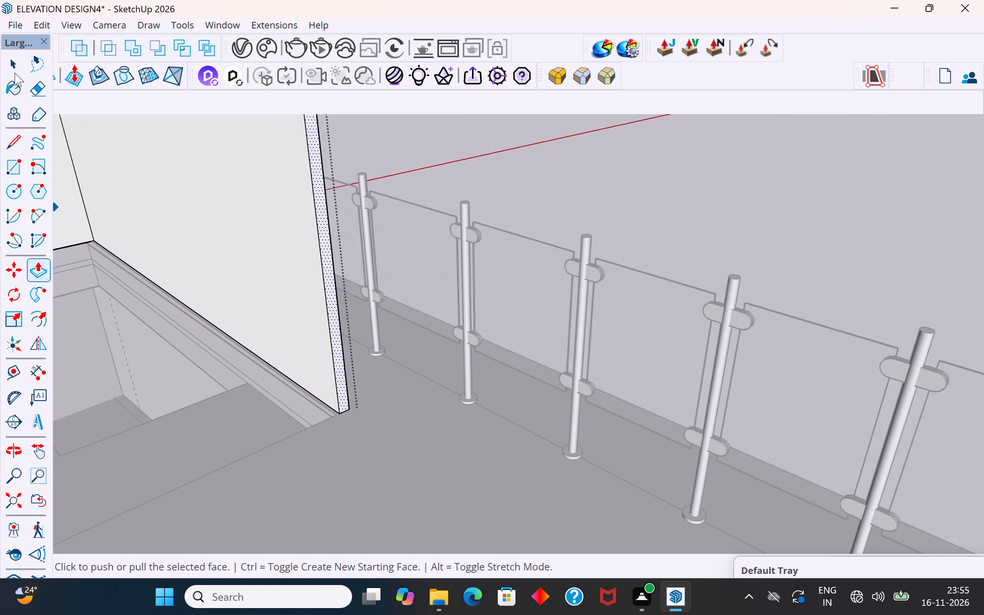
left_click(14, 71)
left_click(462, 136)
Push/Pull the return wall's inner face slightly to line up with the stair opening's curb edge.
double_click(316, 370)
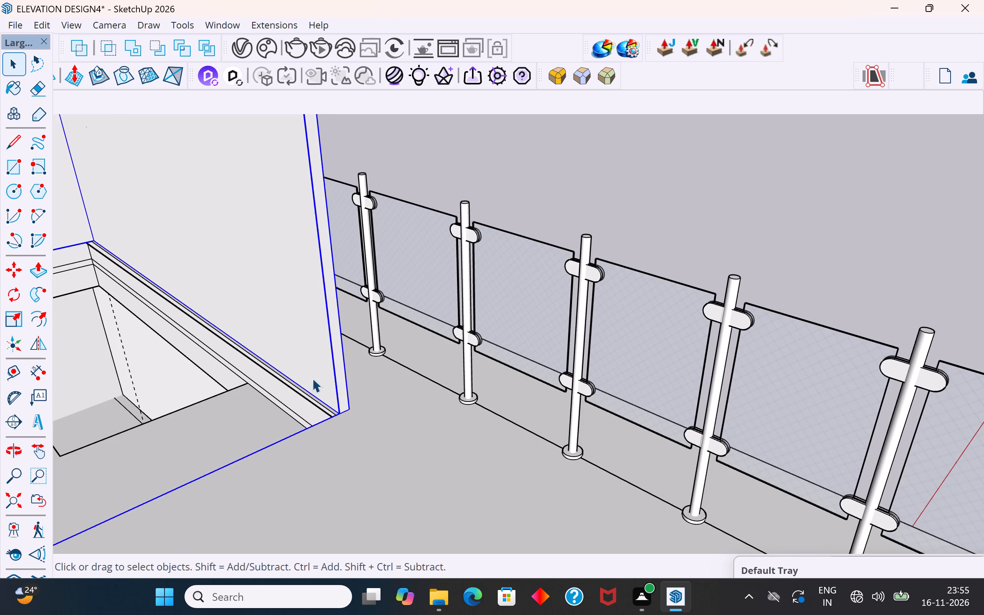
left_click(312, 378)
left_click(321, 394)
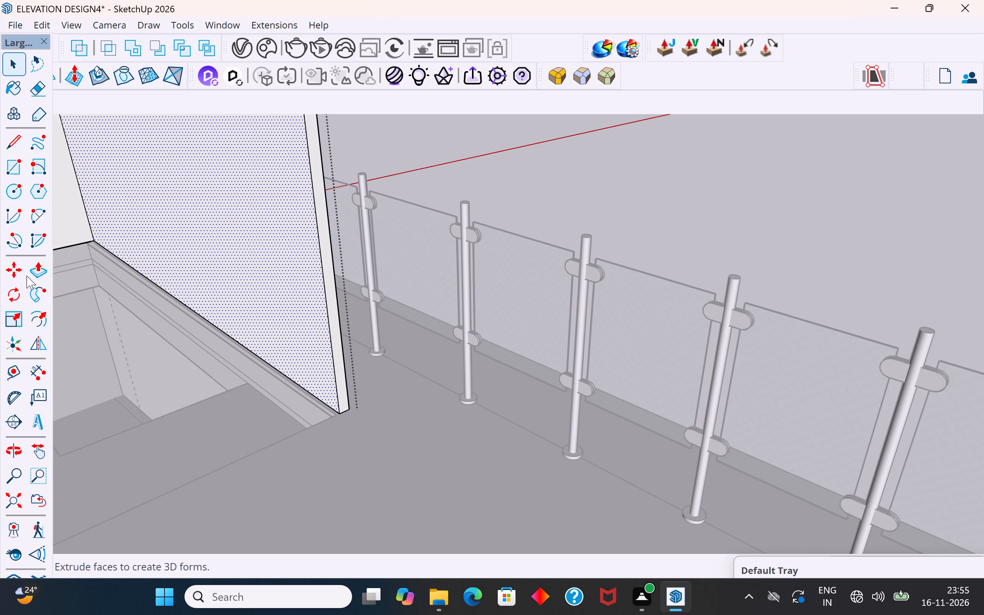
left_click(33, 270)
scroll(105, 232, "up", 17)
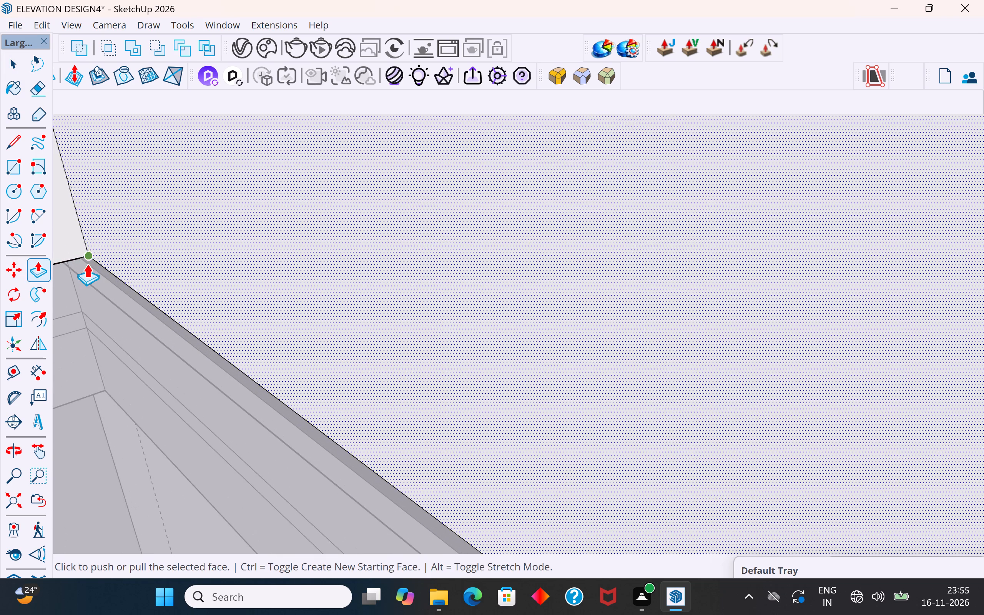
scroll(87, 264, "up", 3)
left_click(84, 244)
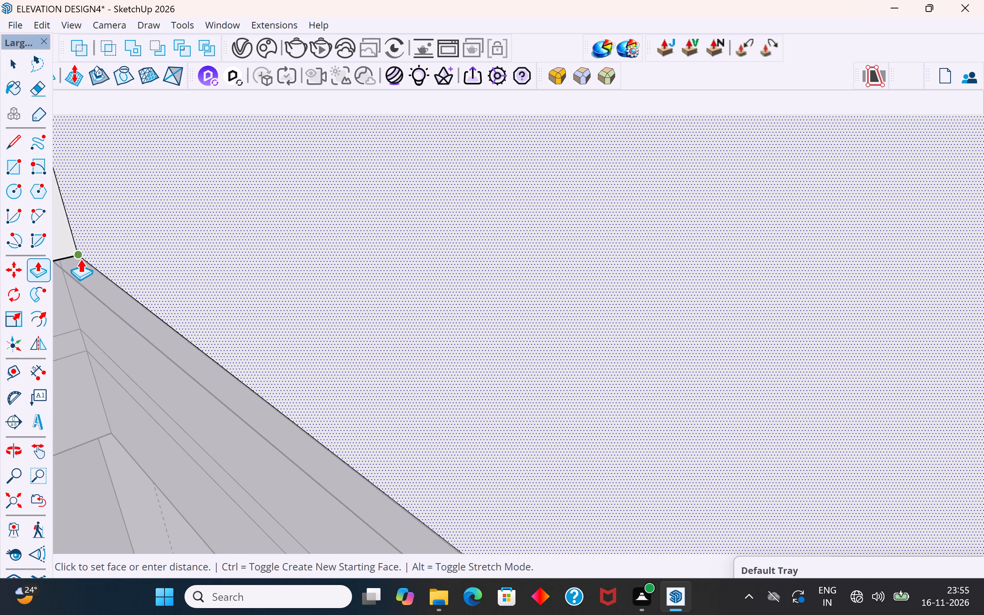
left_click(83, 261)
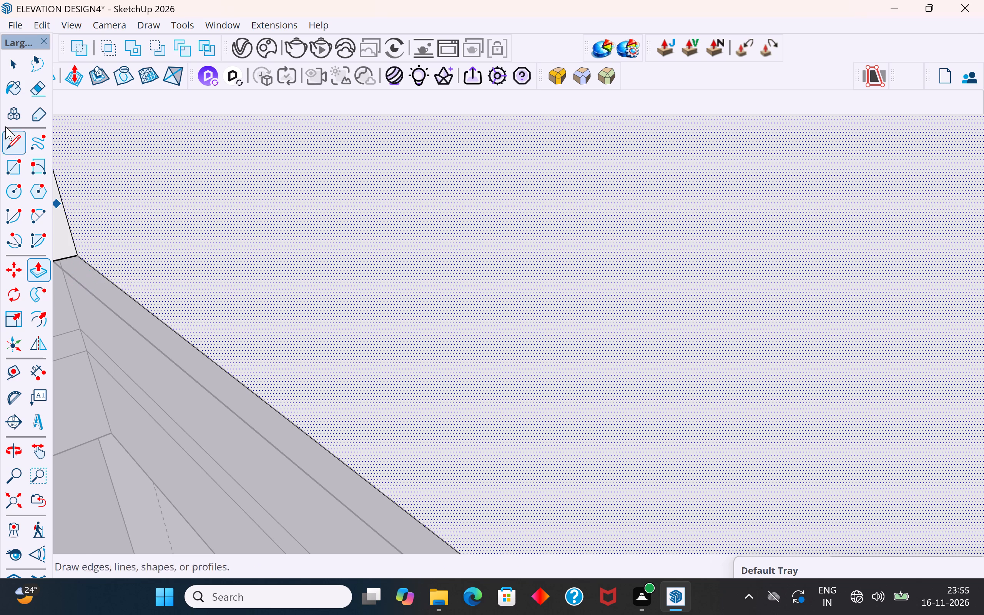
left_click(12, 68)
scroll(214, 241, "down", 20)
scroll(214, 241, "down", 3)
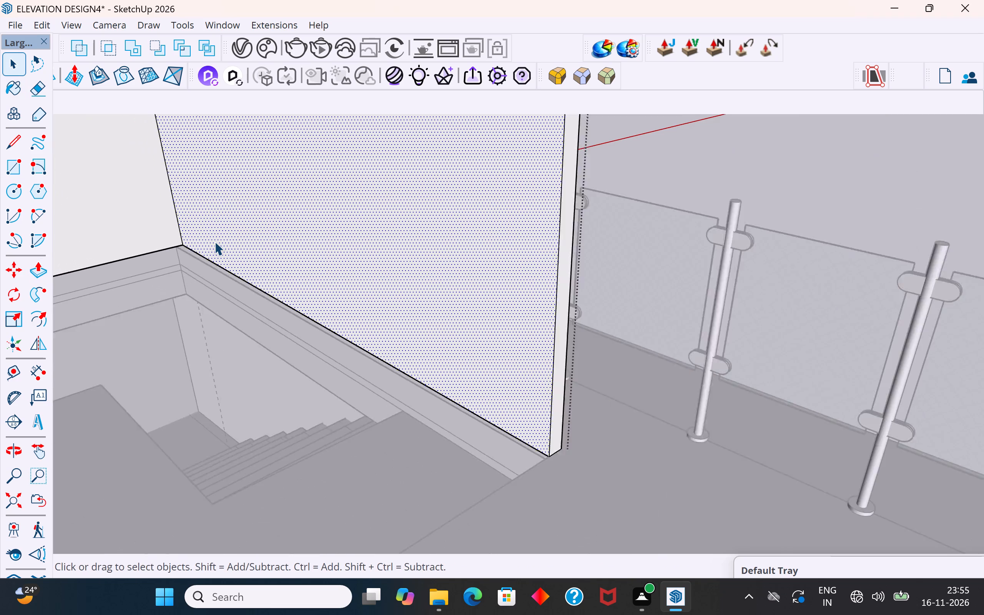
scroll(214, 241, "down", 13)
left_click(459, 215)
Examine the return wall and the roof terrace from the front, above and the side of the building.
middle_click_drag(446, 226, 216, 224)
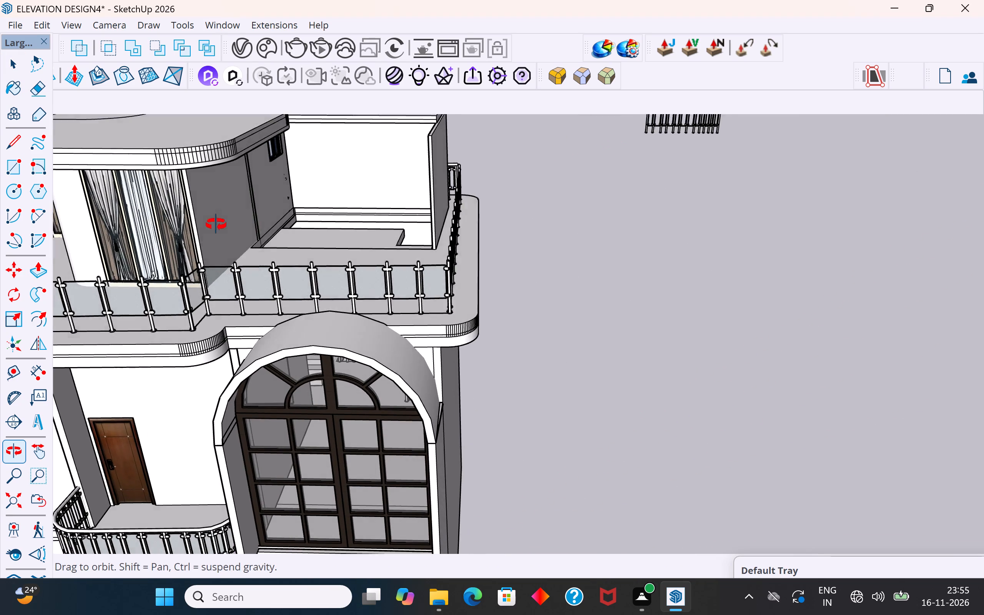
middle_click_drag(216, 224, 190, 221)
scroll(360, 322, "down", 4)
middle_click_drag(412, 213, 278, 349)
scroll(299, 355, "down", 6)
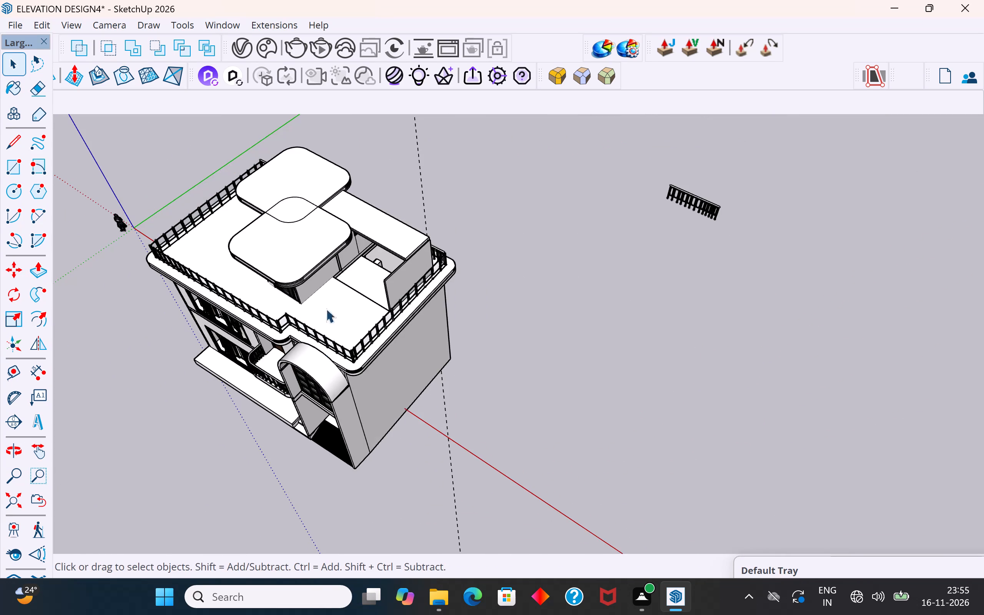
middle_click_drag(334, 259, 343, 166)
scroll(343, 224, "up", 9)
middle_click_drag(365, 239, 295, 224)
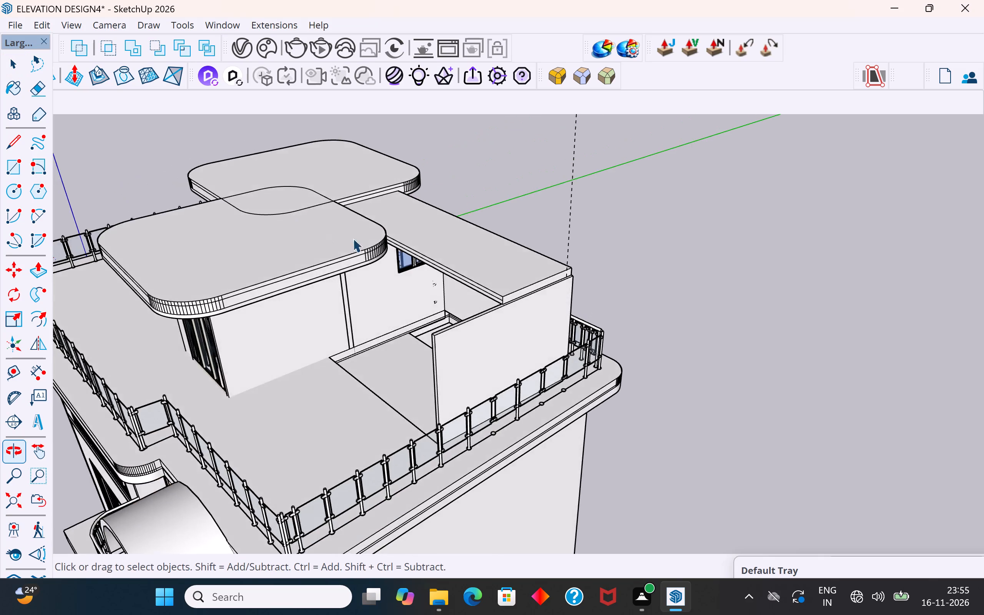
Push/Pull the roof slab's end face out to the outer face of the return wall.
scroll(366, 238, "up", 8)
middle_click_drag(426, 249, 445, 236)
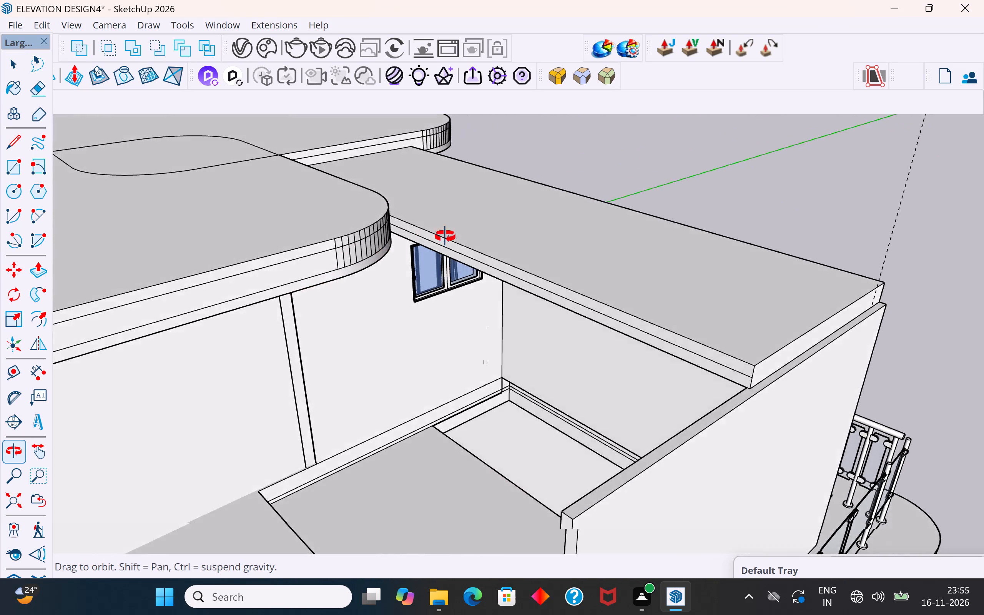
middle_click_drag(445, 236, 583, 198)
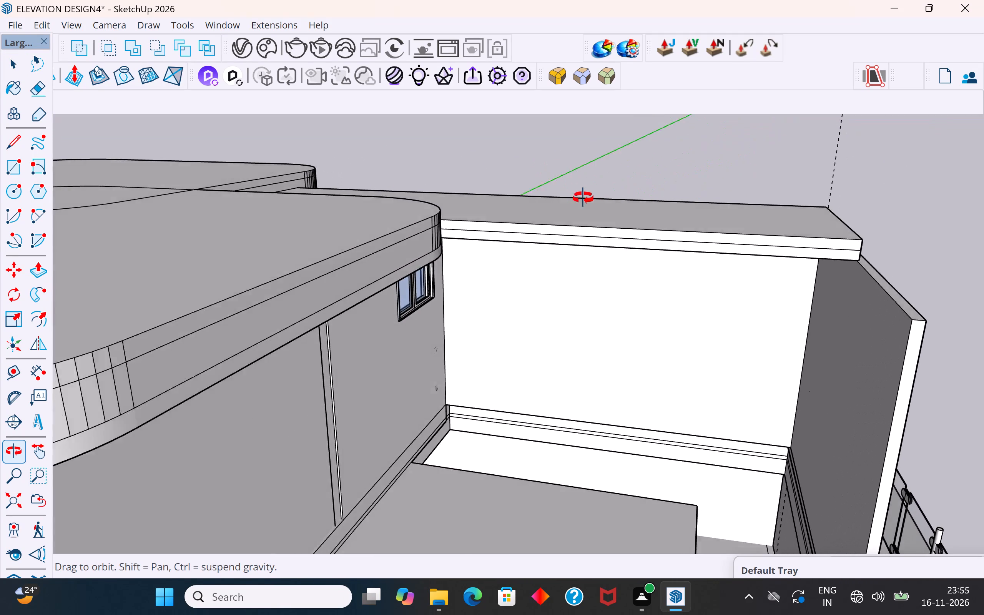
middle_click_drag(583, 198, 444, 209)
scroll(741, 306, "up", 3)
left_click(829, 305)
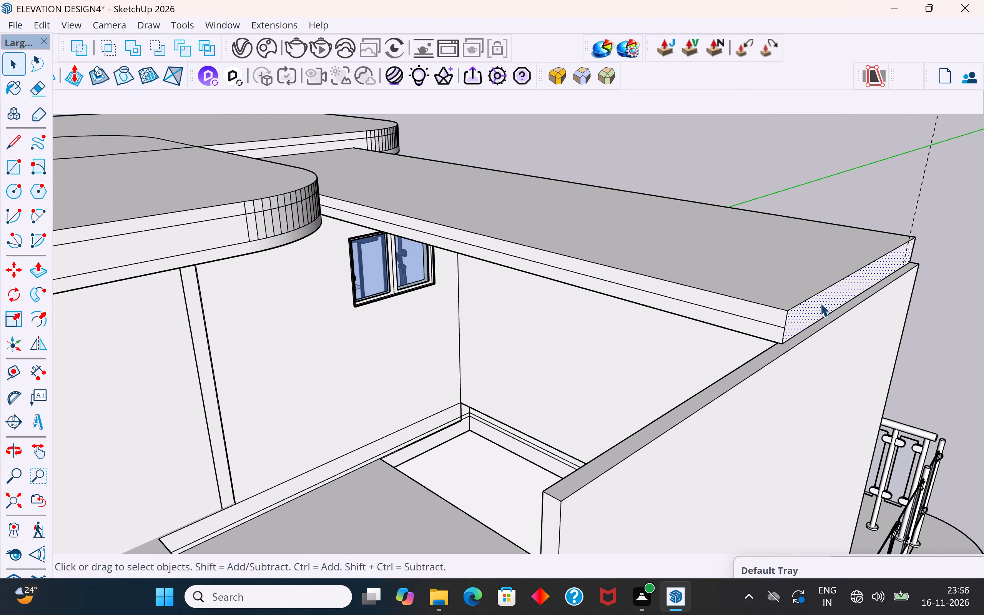
left_click(40, 267)
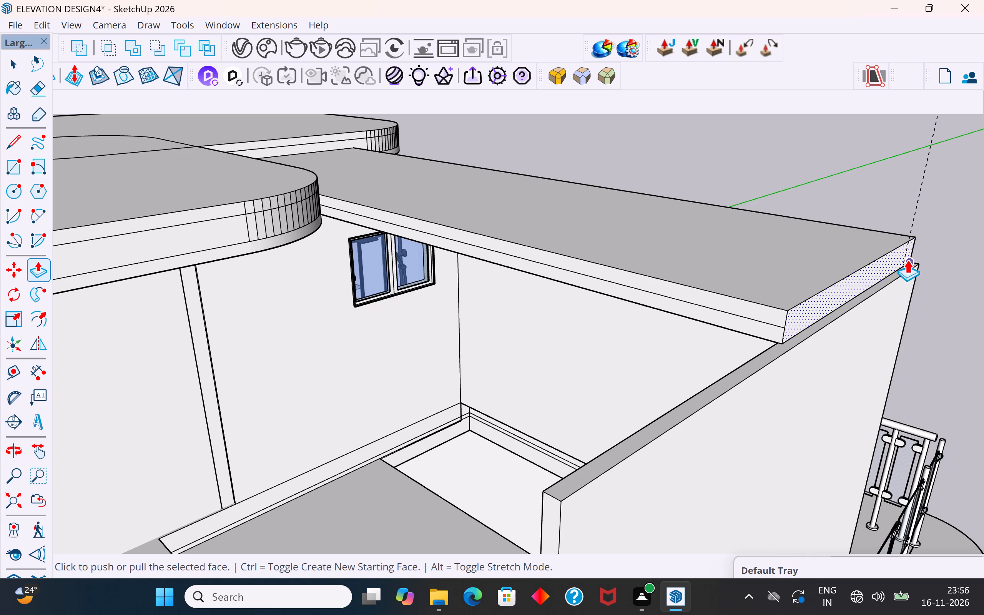
left_click(907, 259)
left_click(911, 266)
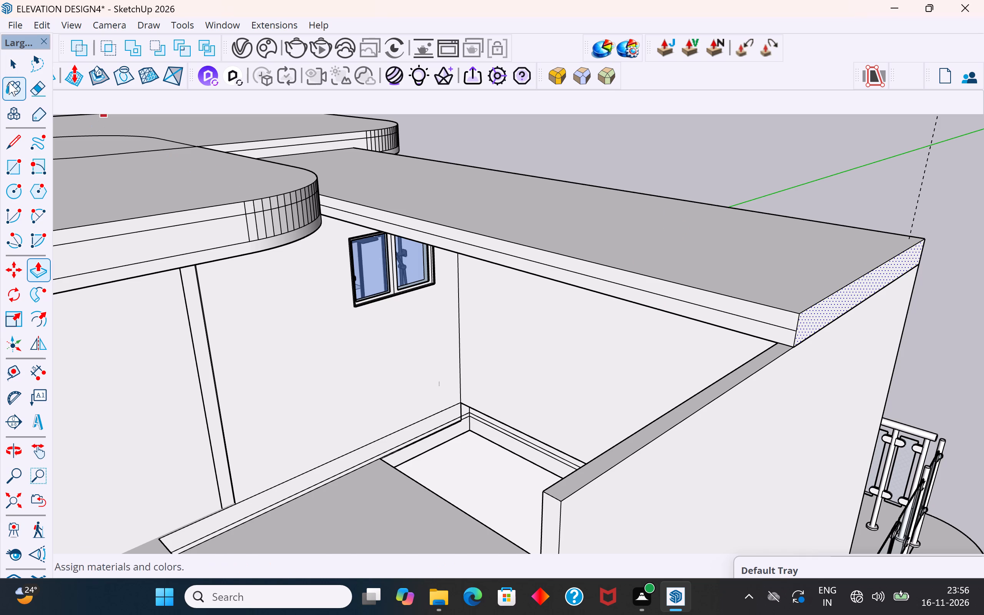
left_click(10, 59)
left_click(721, 160)
Delete the lengthwise seam line on the roof slab's front edge face.
left_click(633, 285)
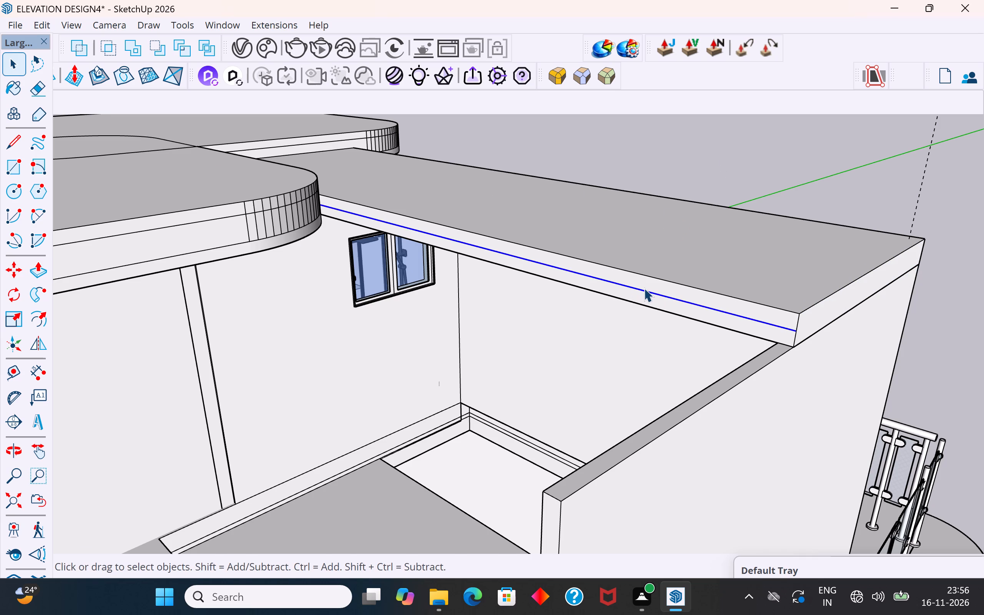
key("Delete")
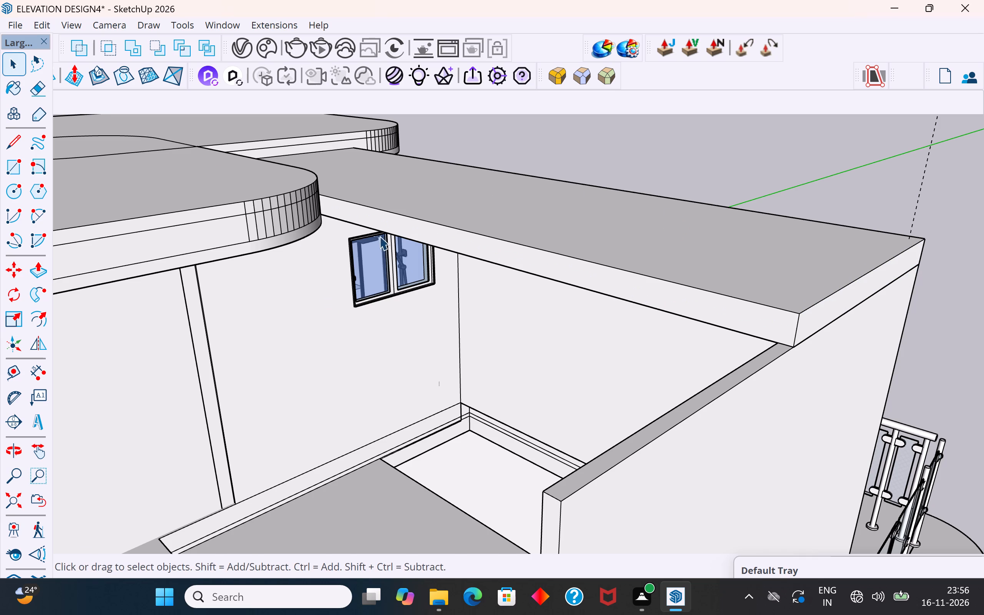
Draw a line from the curved roof's lower edge to the roof slab's lower inner corner, closing the small gap face between them.
middle_click_drag(376, 236, 308, 301)
middle_click_drag(242, 346, 204, 206)
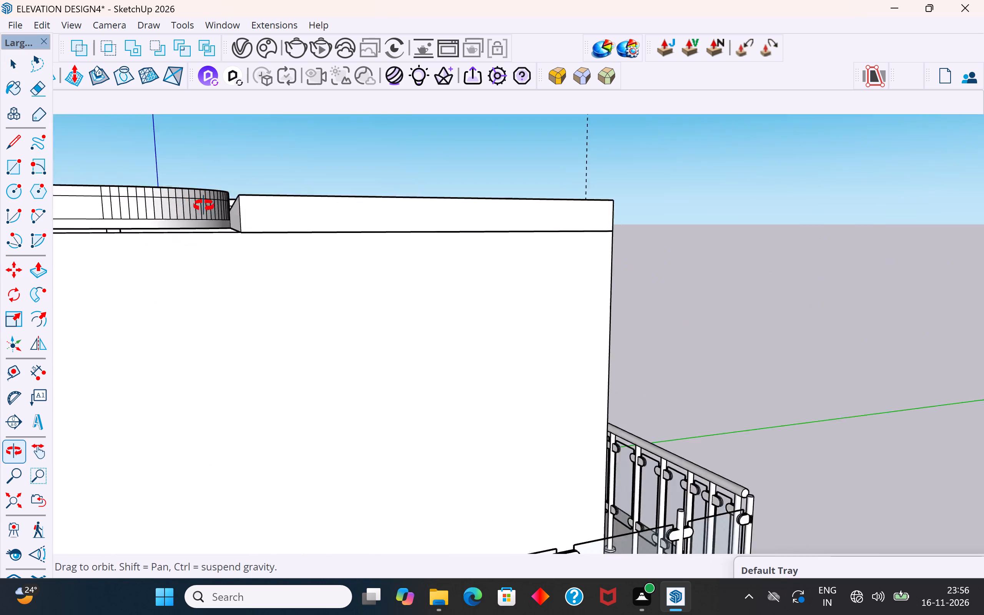
middle_click_drag(204, 206, 466, 268)
scroll(469, 226, "down", 11)
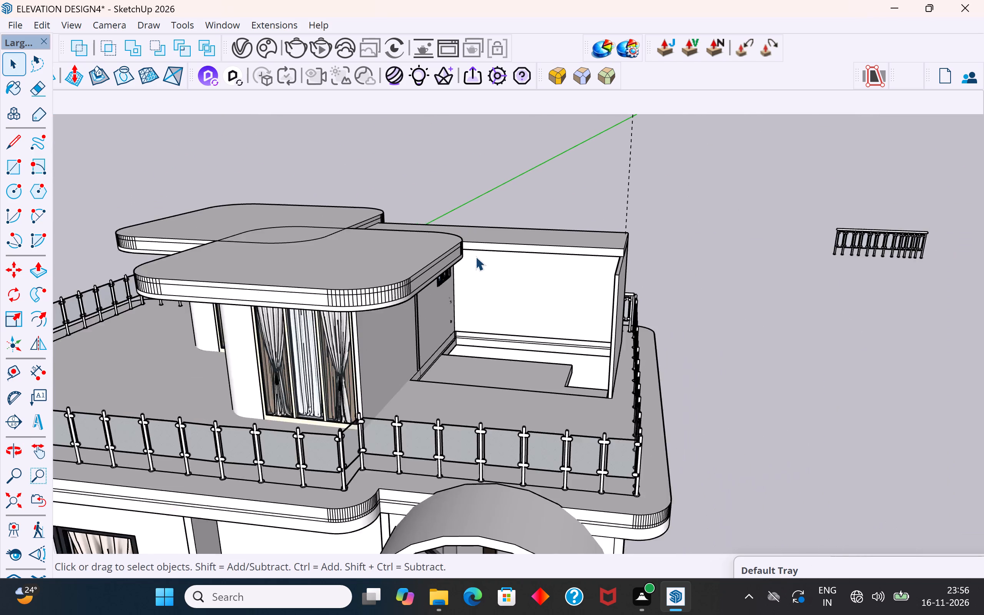
middle_click_drag(474, 281, 412, 446)
middle_click_drag(548, 264, 534, 208)
scroll(485, 214, "up", 7)
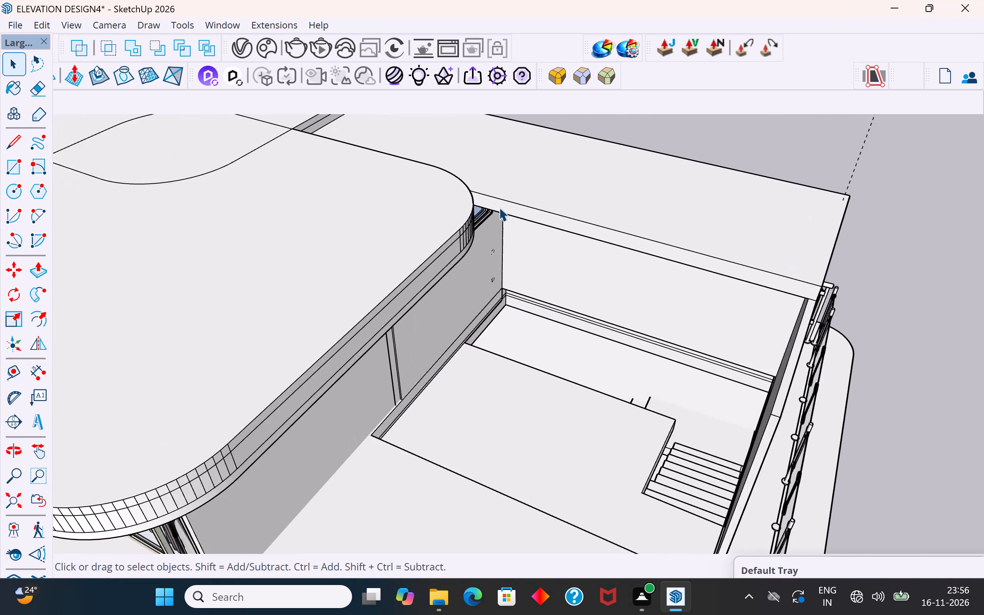
middle_click_drag(503, 211, 467, 183)
scroll(480, 189, "up", 3)
left_click(497, 182)
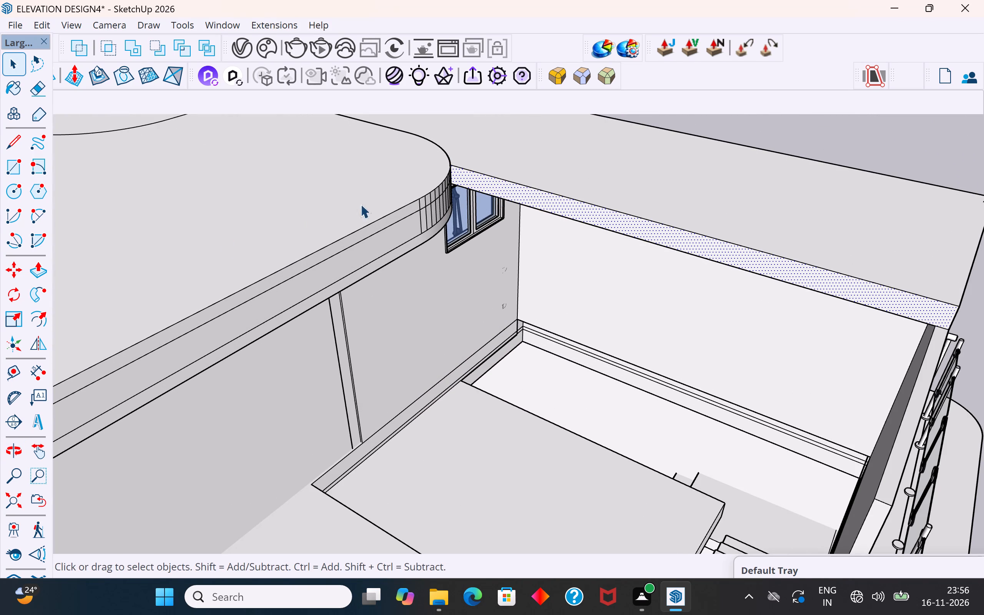
left_click(5, 148)
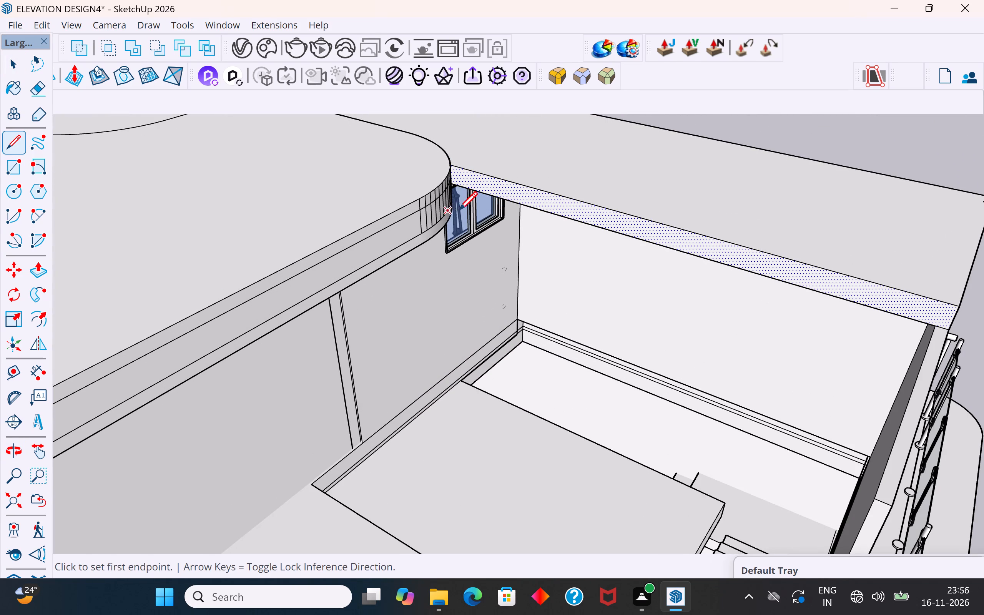
middle_click_drag(462, 209, 358, 301)
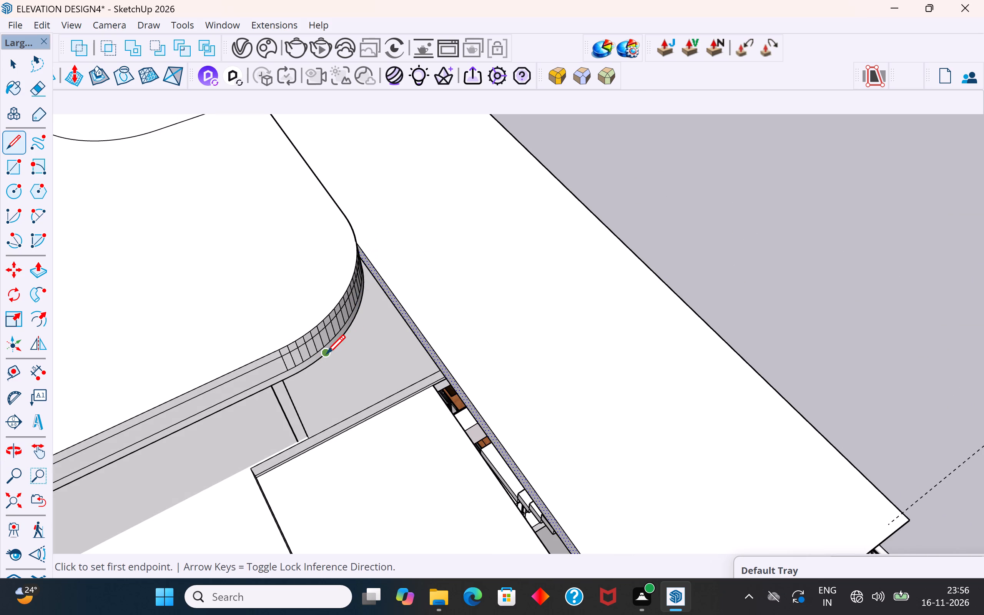
left_click(326, 356)
middle_click_drag(385, 325, 527, 233)
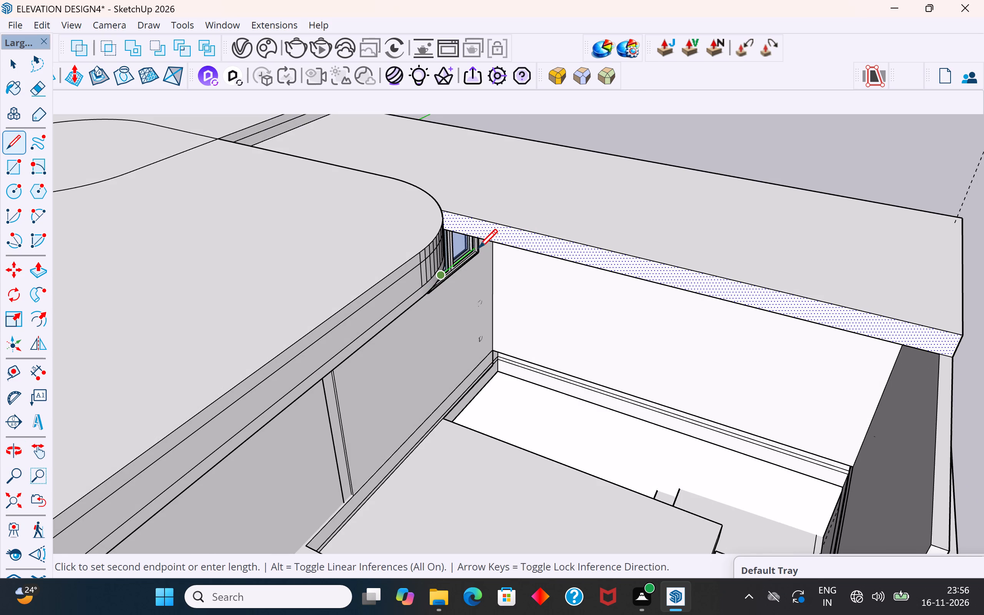
left_click(492, 241)
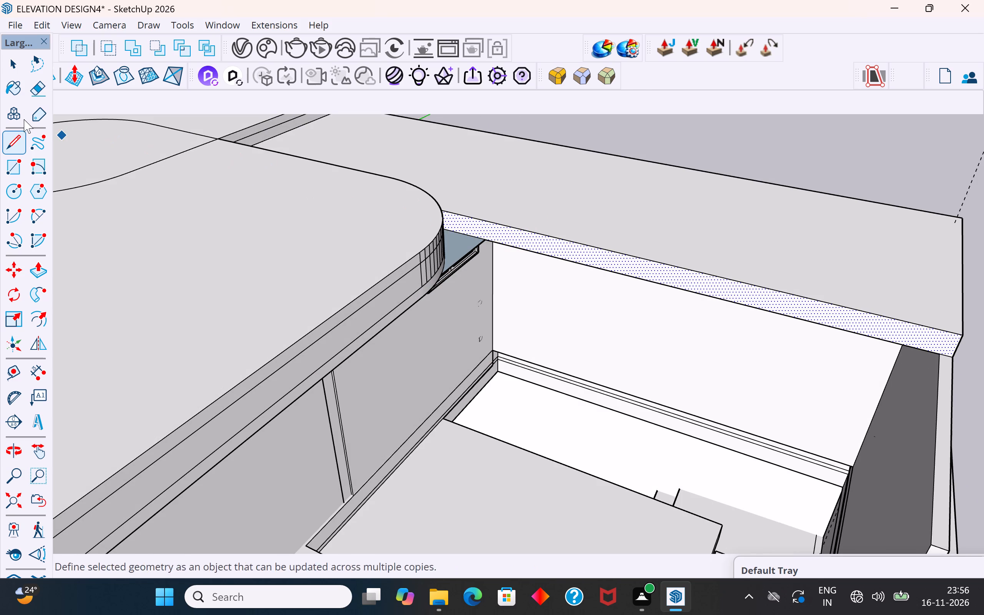
left_click(14, 64)
left_click(663, 123)
Push/Pull the small triangular gap face up to the roof slab's top surface.
left_click(472, 247)
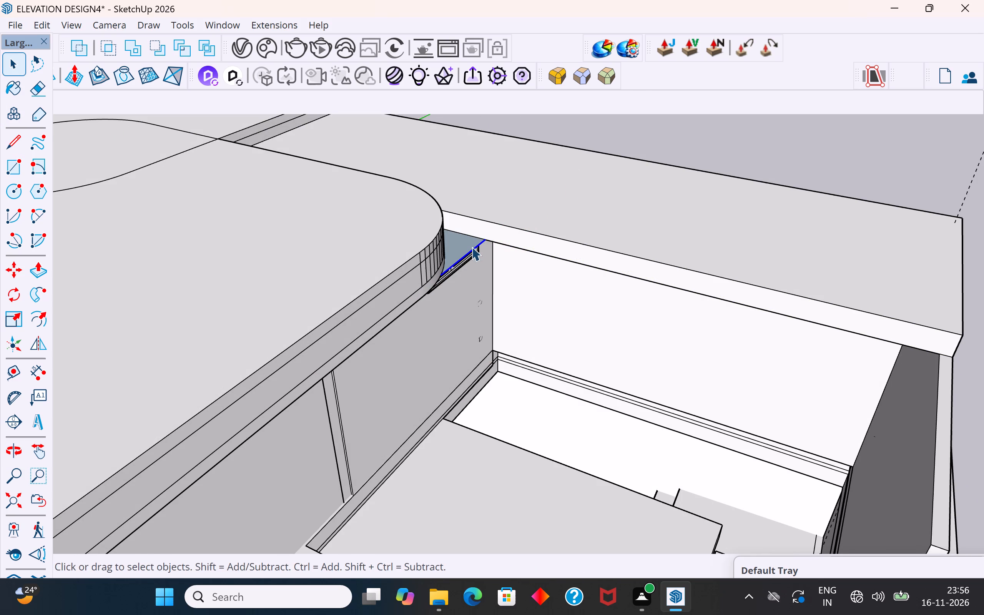
left_click(458, 238)
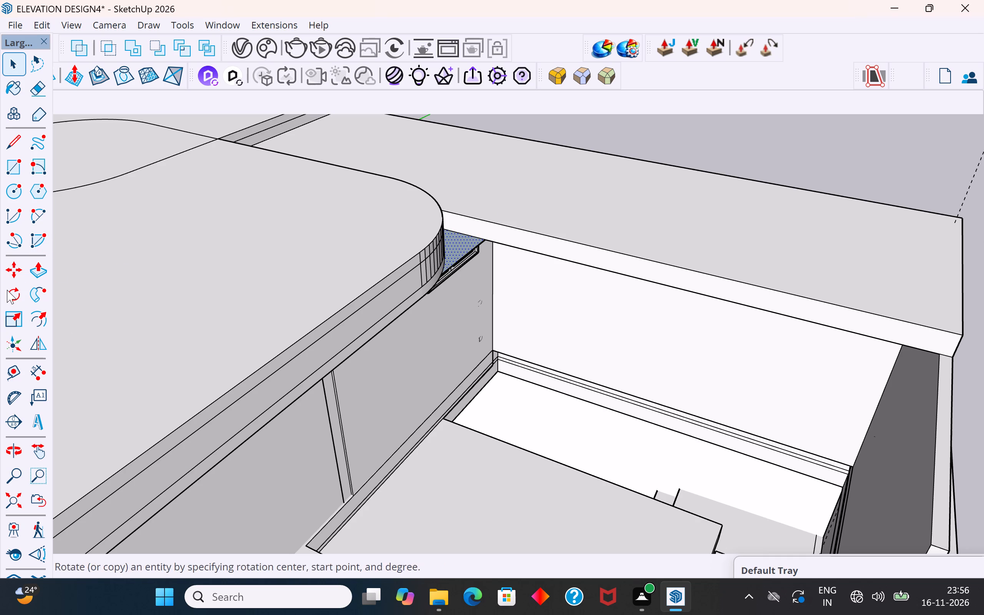
left_click(45, 270)
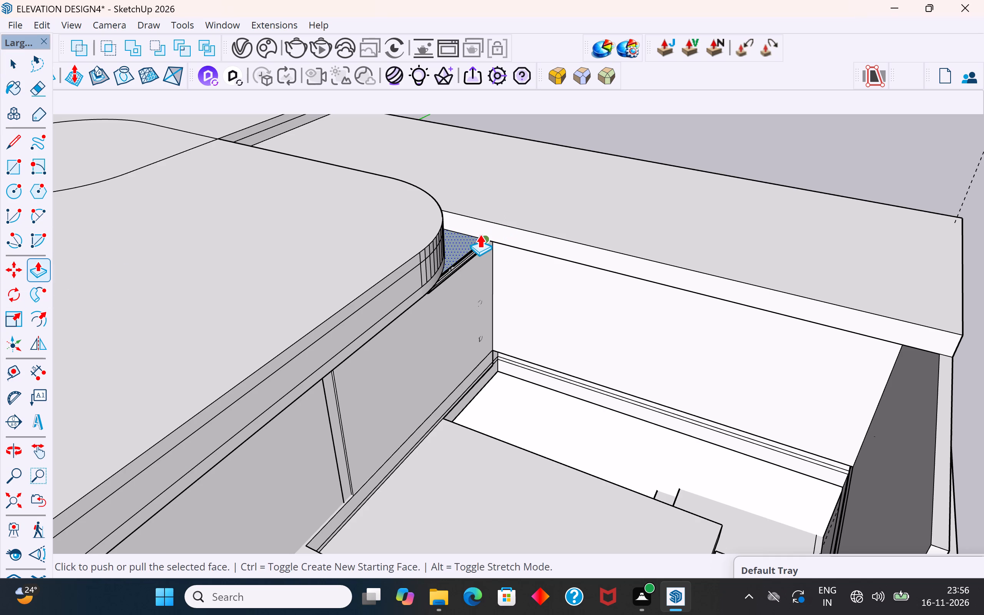
left_click(483, 233)
left_click(492, 219)
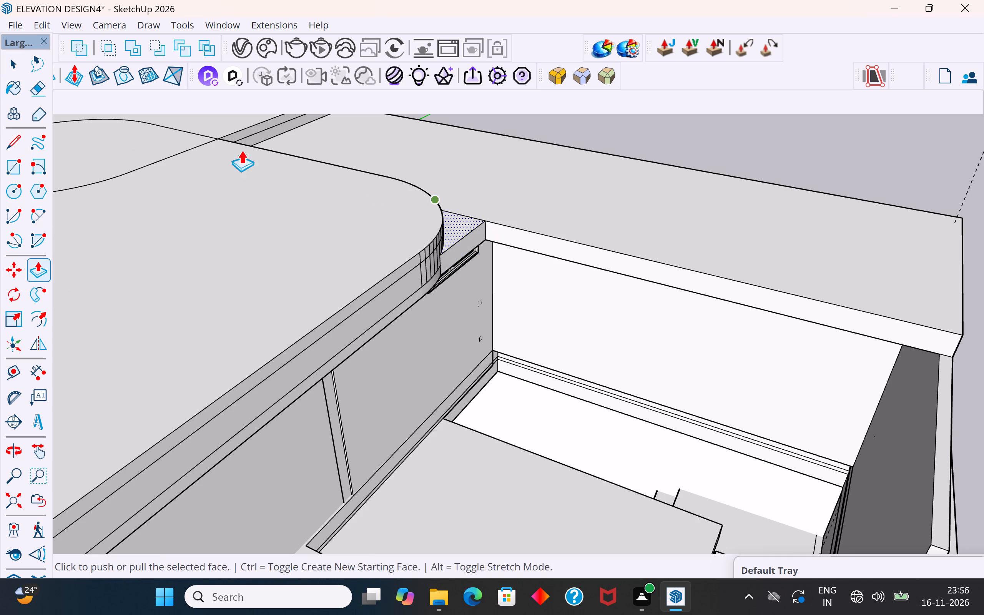
left_click(19, 62)
left_click(632, 120)
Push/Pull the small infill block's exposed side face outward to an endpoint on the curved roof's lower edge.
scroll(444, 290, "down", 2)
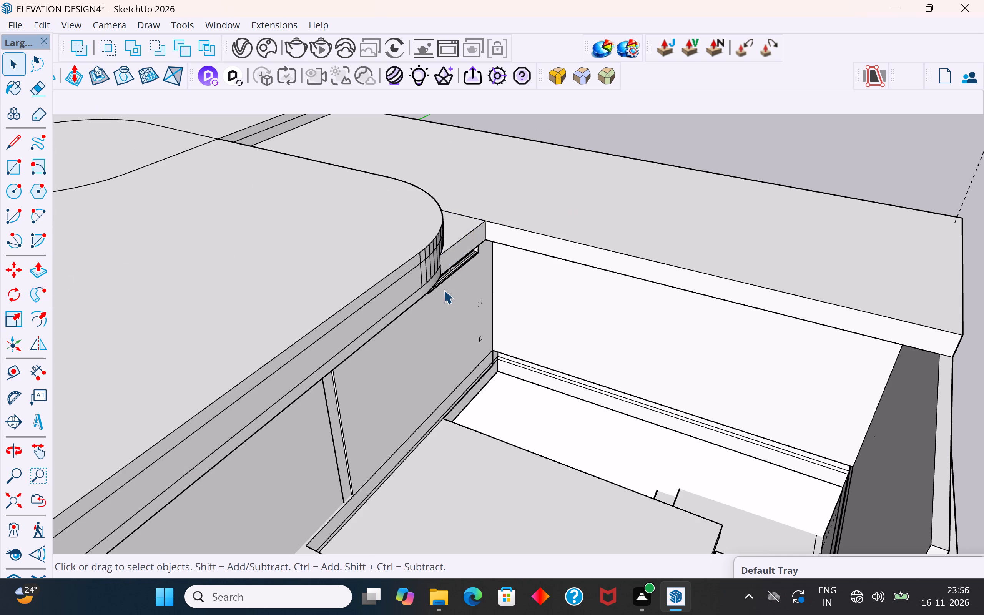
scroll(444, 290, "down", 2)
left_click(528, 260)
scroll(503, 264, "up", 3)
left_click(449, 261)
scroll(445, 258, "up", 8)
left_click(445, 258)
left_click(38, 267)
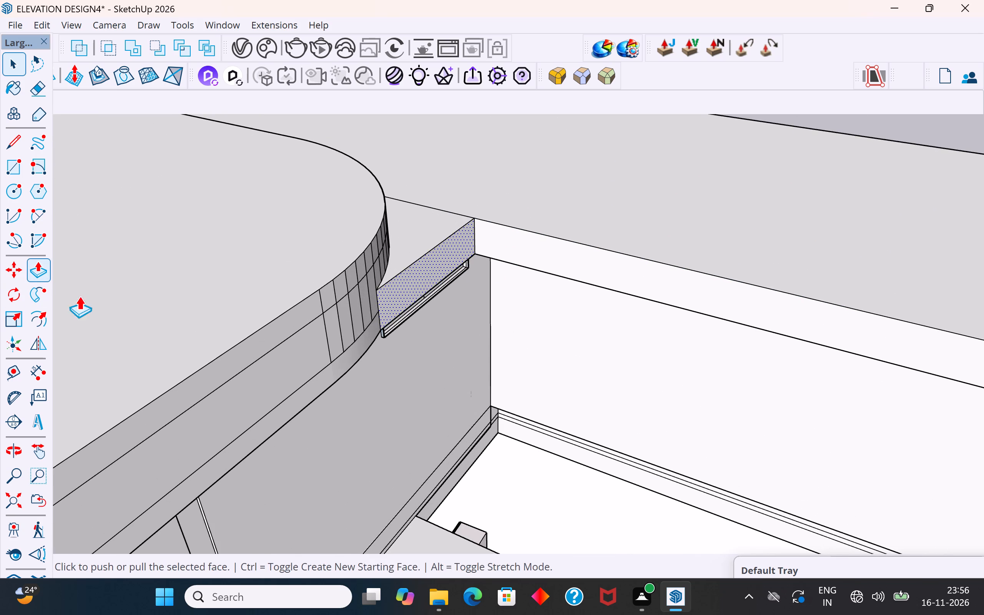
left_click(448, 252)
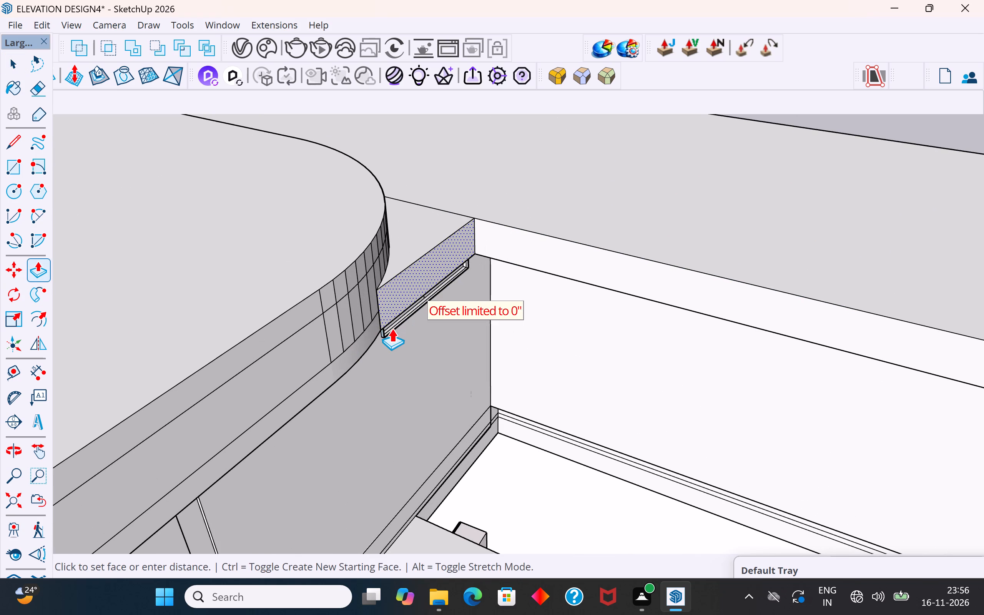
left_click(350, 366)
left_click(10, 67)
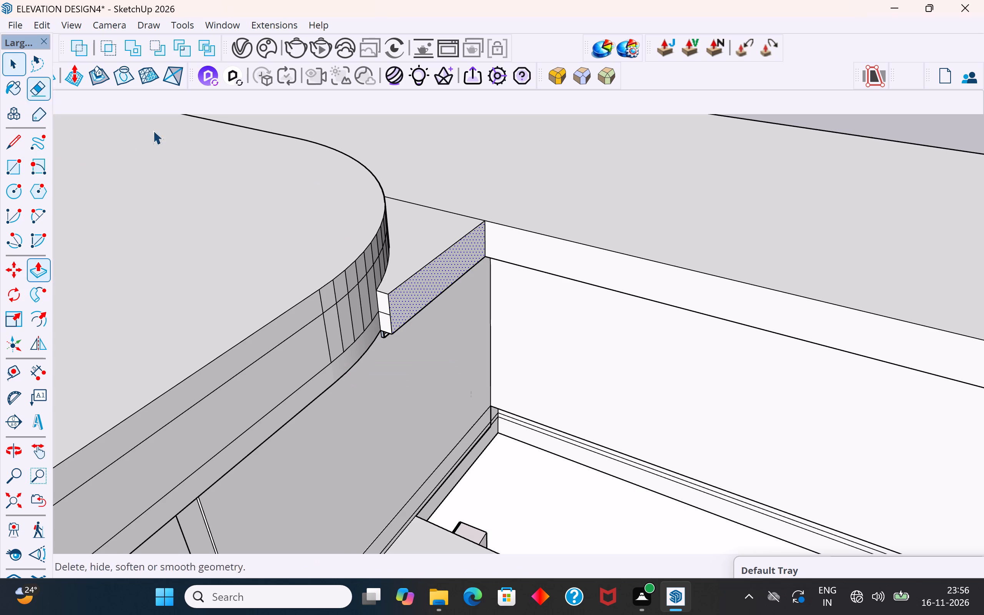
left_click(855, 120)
Push/Pull the infill block's side face back until it meets the curved roof's edge without a protruding strip.
scroll(555, 331, "down", 4)
middle_click_drag(580, 319, 634, 254)
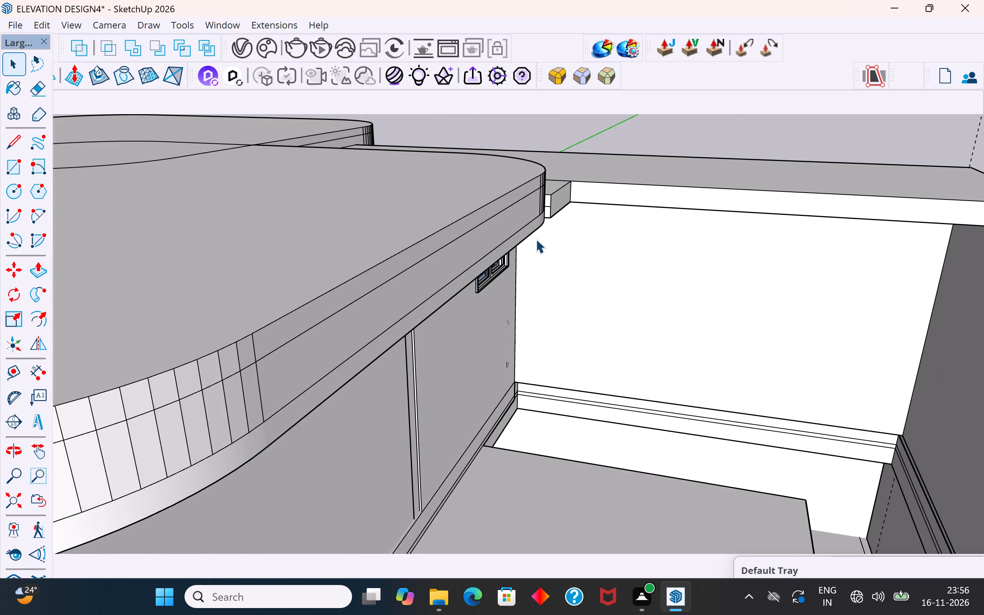
scroll(544, 211, "up", 3)
middle_click_drag(545, 210, 552, 235)
scroll(555, 226, "up", 1)
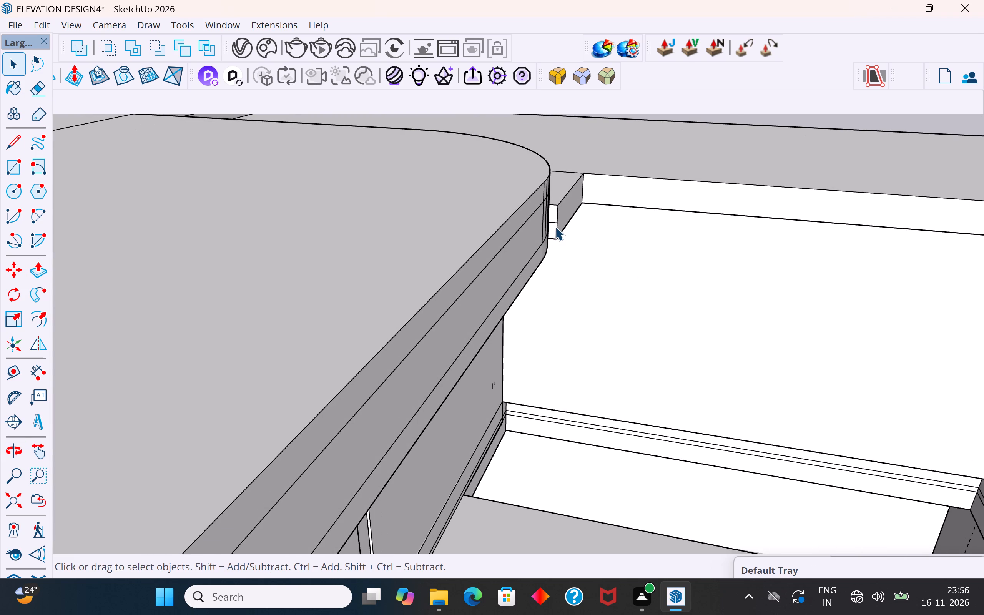
scroll(582, 208, "up", 1)
middle_click_drag(582, 208, 568, 196)
scroll(568, 196, "up", 4)
left_click(565, 196)
scroll(565, 196, "up", 2)
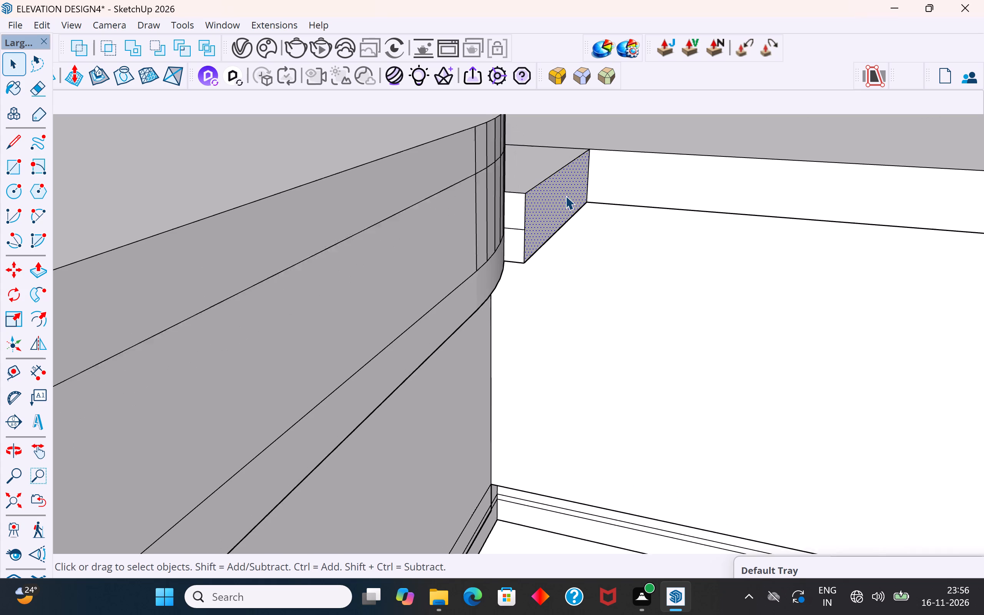
left_click(41, 268)
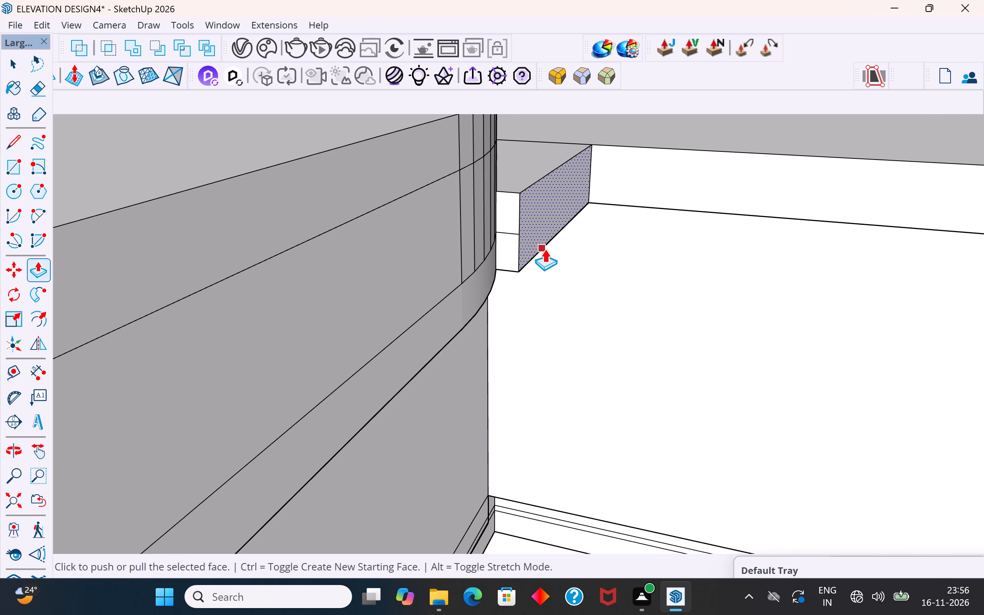
left_click(520, 237)
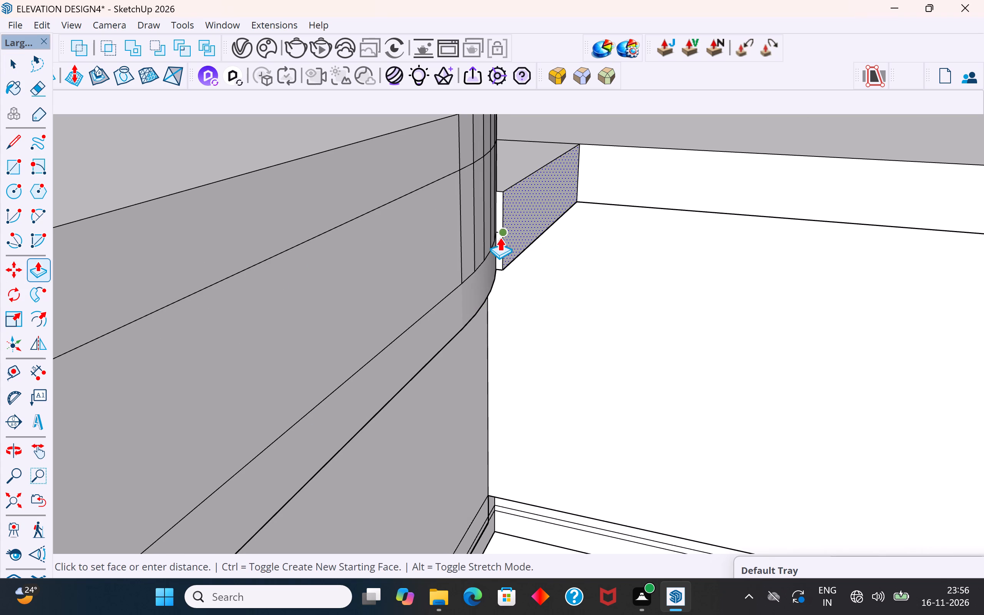
scroll(497, 231, "up", 1)
middle_click_drag(497, 231, 320, 302)
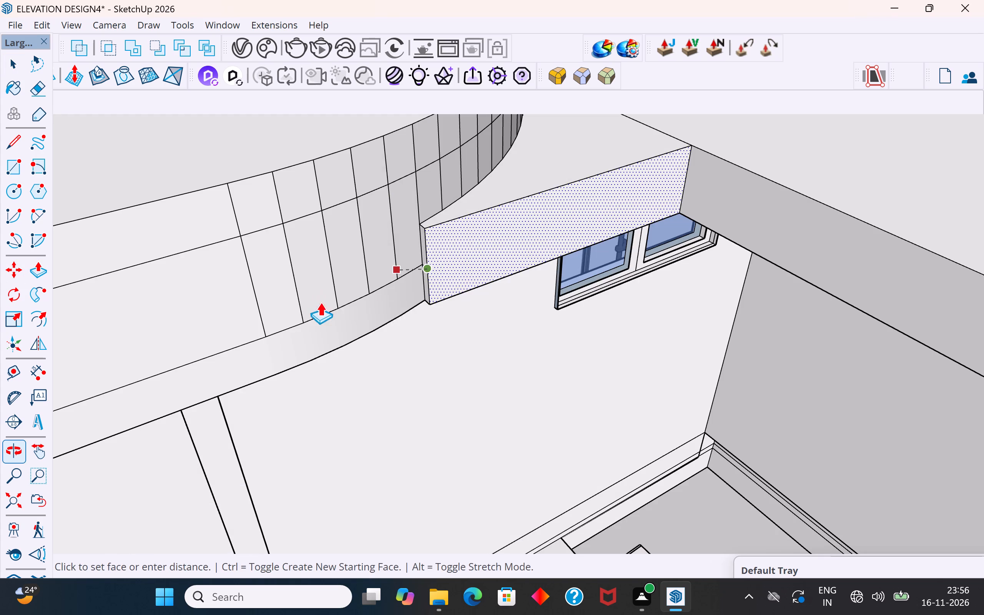
left_click(422, 267)
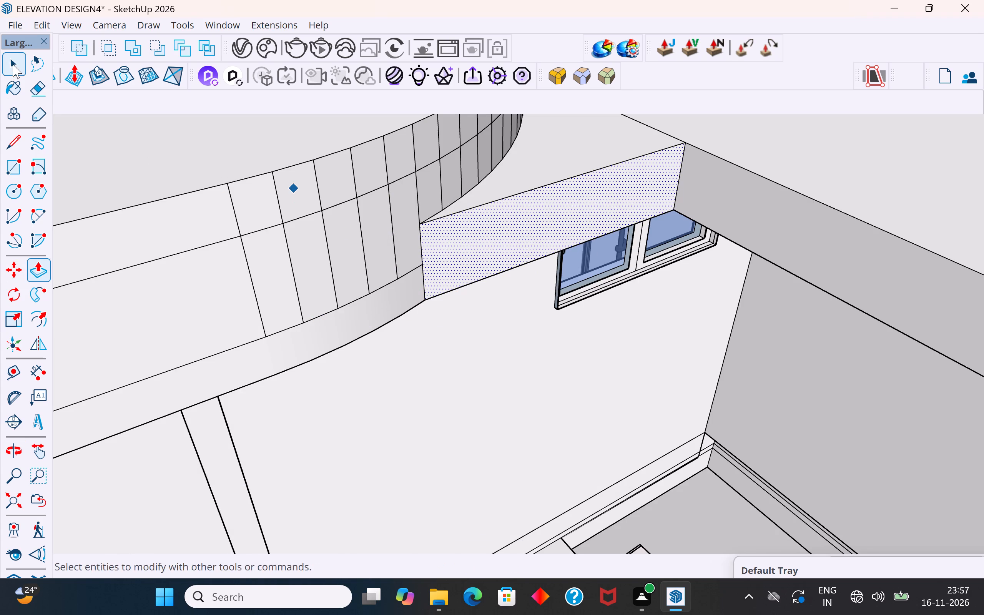
left_click(13, 64)
Push/Pull the roof slab's long front face over the stair opening out to the front end of the return wall.
scroll(458, 188, "down", 10)
middle_click_drag(483, 189, 586, 163)
scroll(455, 306, "down", 9)
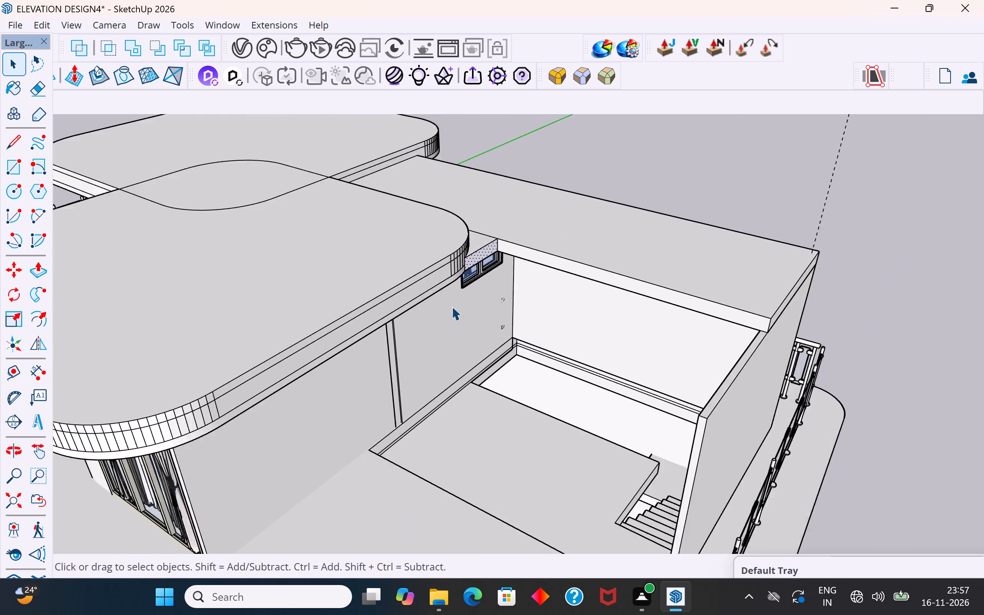
scroll(452, 306, "down", 2)
left_click(576, 175)
middle_click_drag(529, 256, 565, 218)
left_click(554, 274)
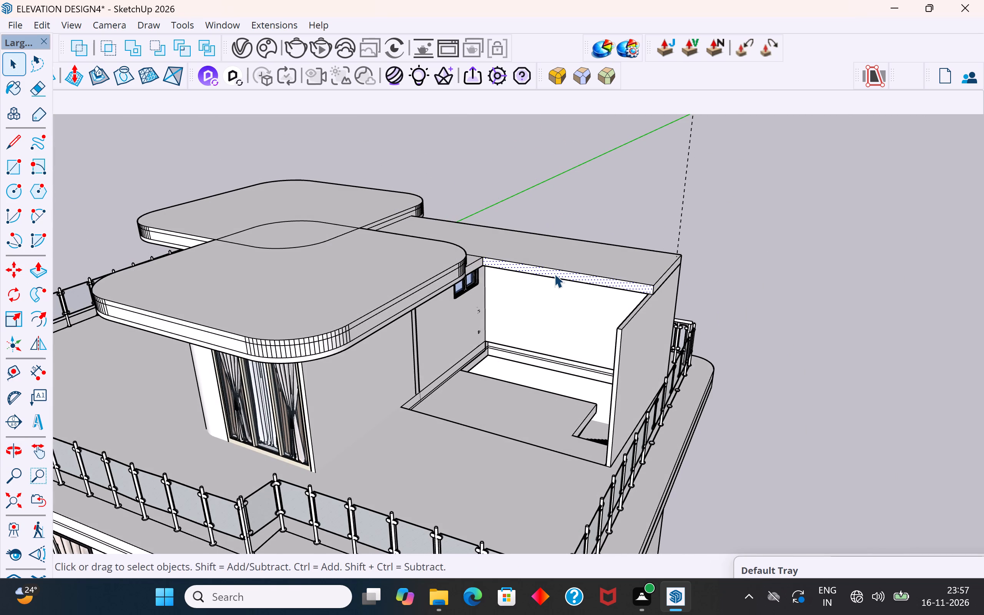
scroll(554, 274, "up", 2)
left_click(43, 274)
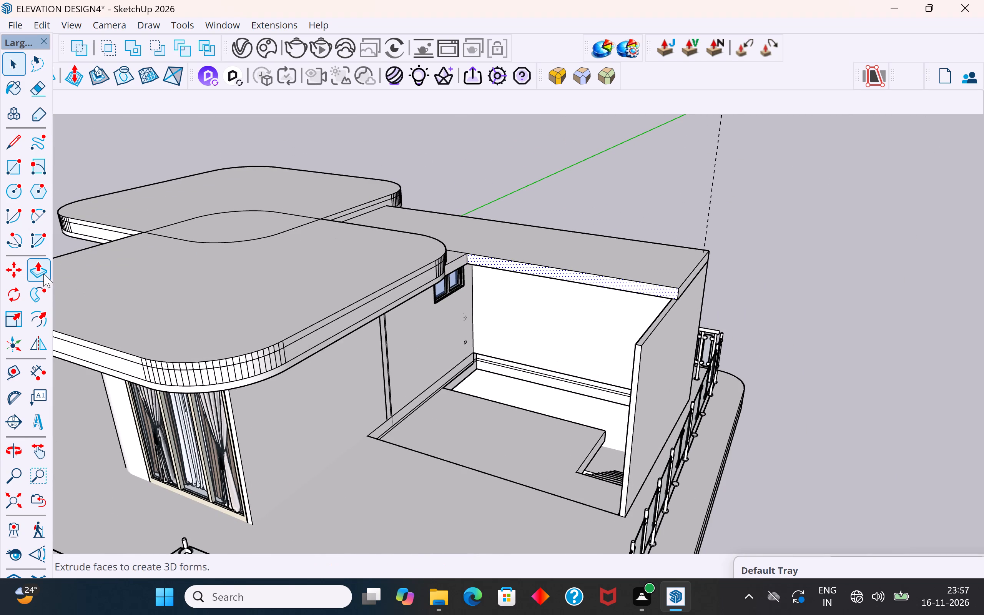
left_click(676, 296)
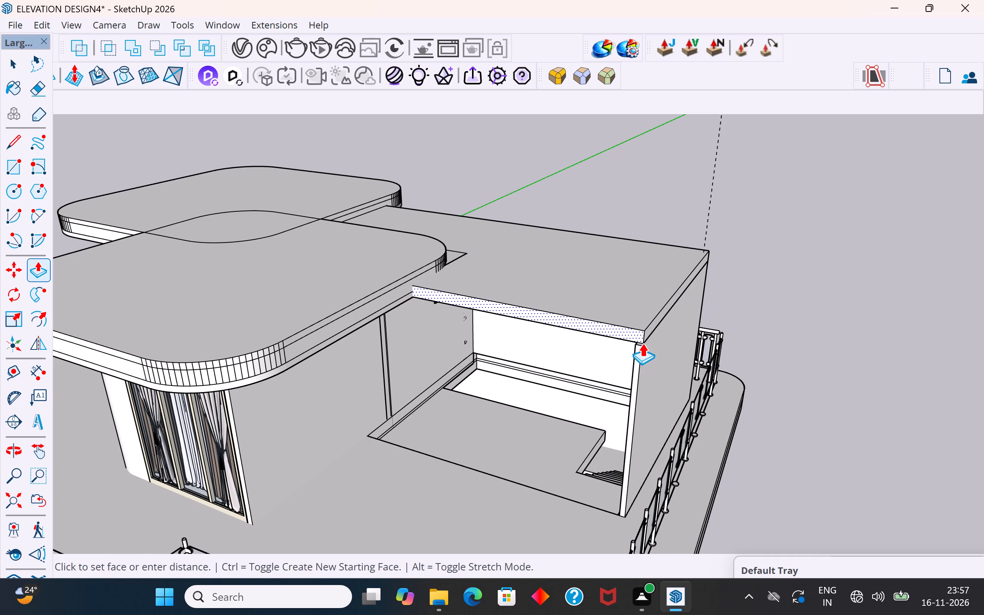
middle_click_drag(642, 343, 612, 346)
scroll(642, 343, "up", 9)
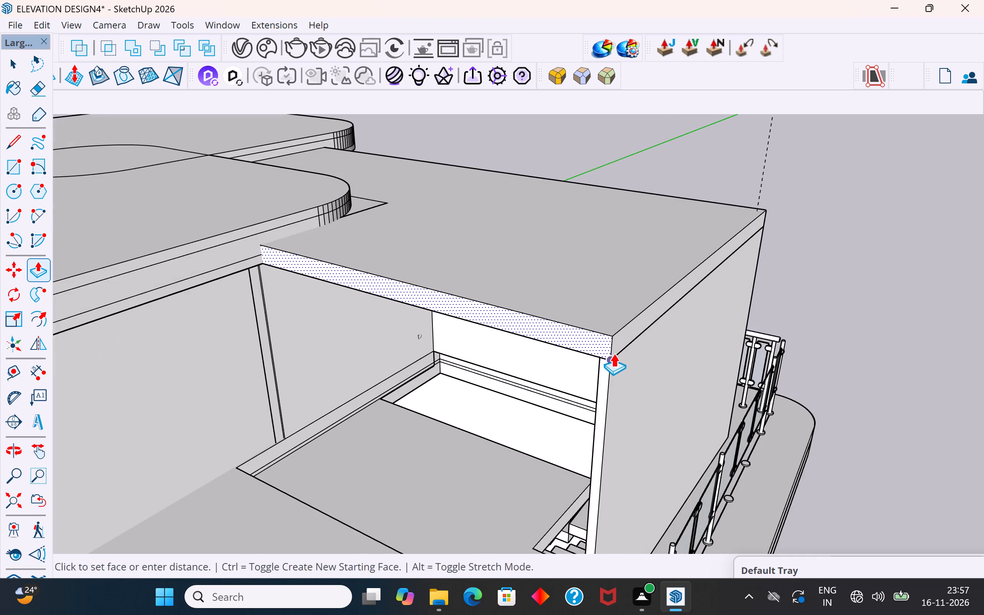
left_click(612, 366)
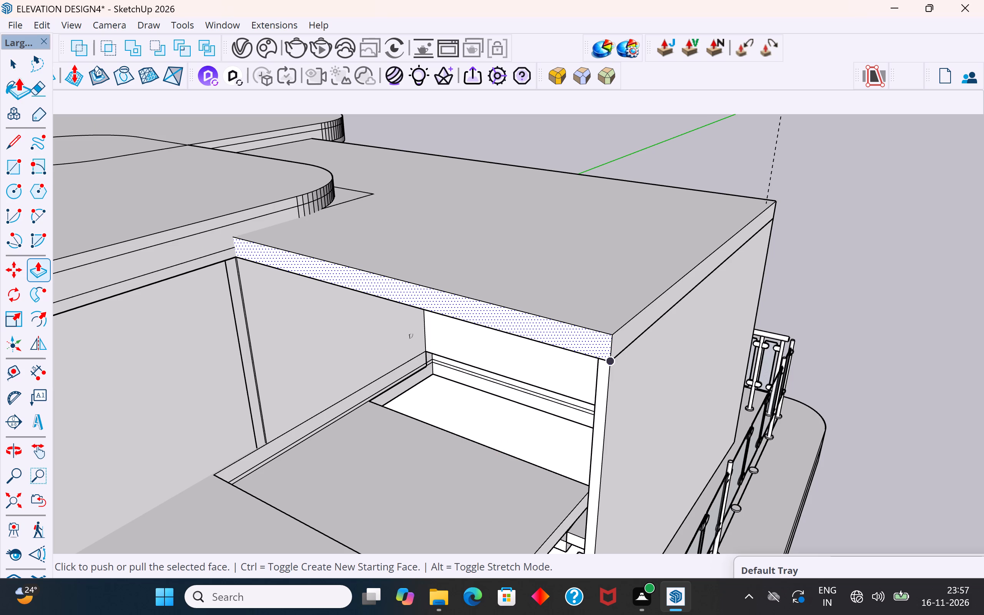
left_click(13, 65)
left_click(439, 122)
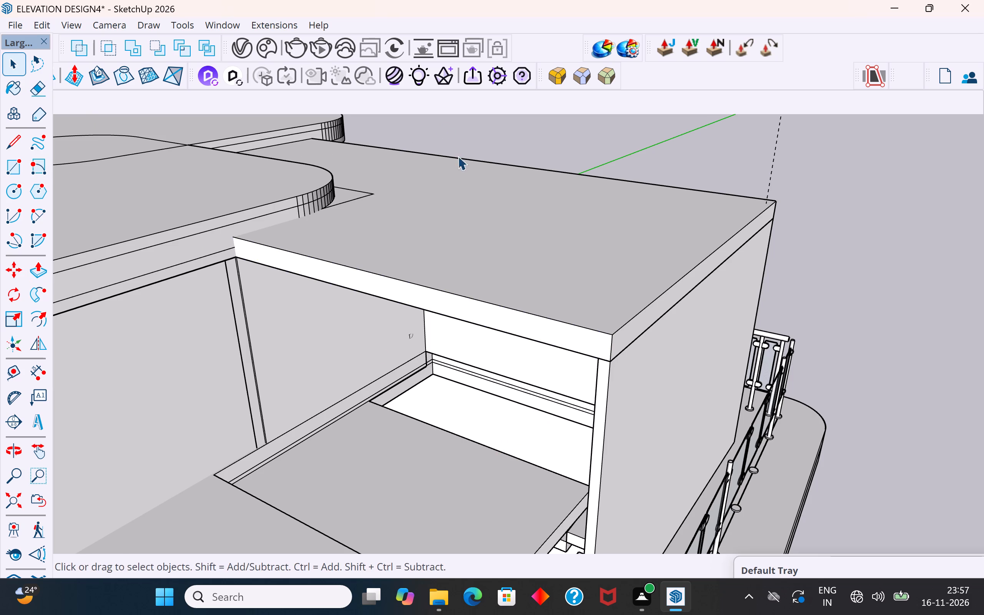
Examine the extended roof slab, the return wall and the terrace around the stair opening from the front, above and the side.
scroll(478, 206, "down", 10)
middle_click_drag(500, 267, 588, 214)
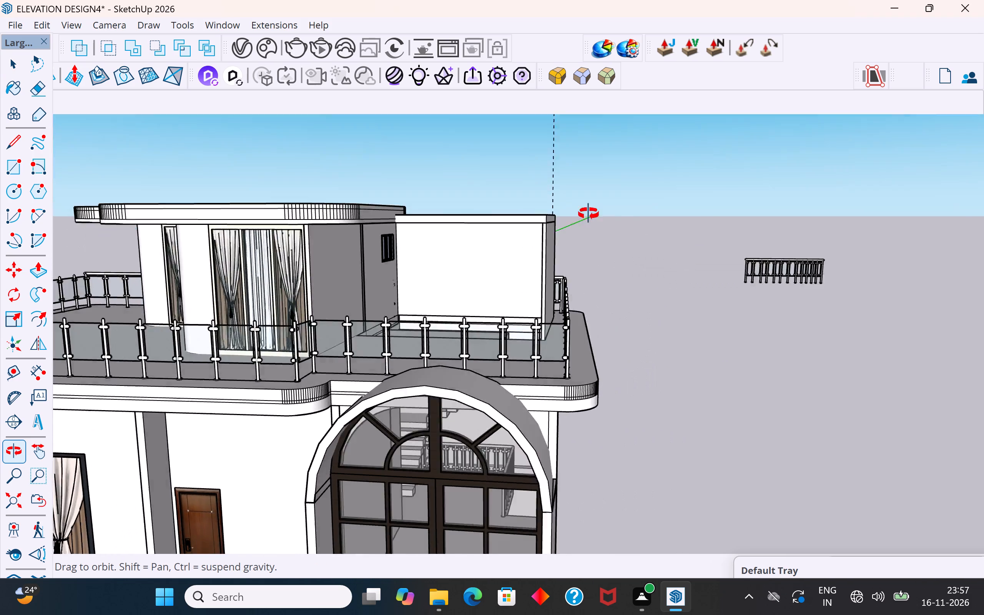
middle_click_drag(588, 214, 568, 243)
scroll(417, 315, "up", 4)
middle_click_drag(389, 328, 324, 344)
scroll(364, 262, "up", 2)
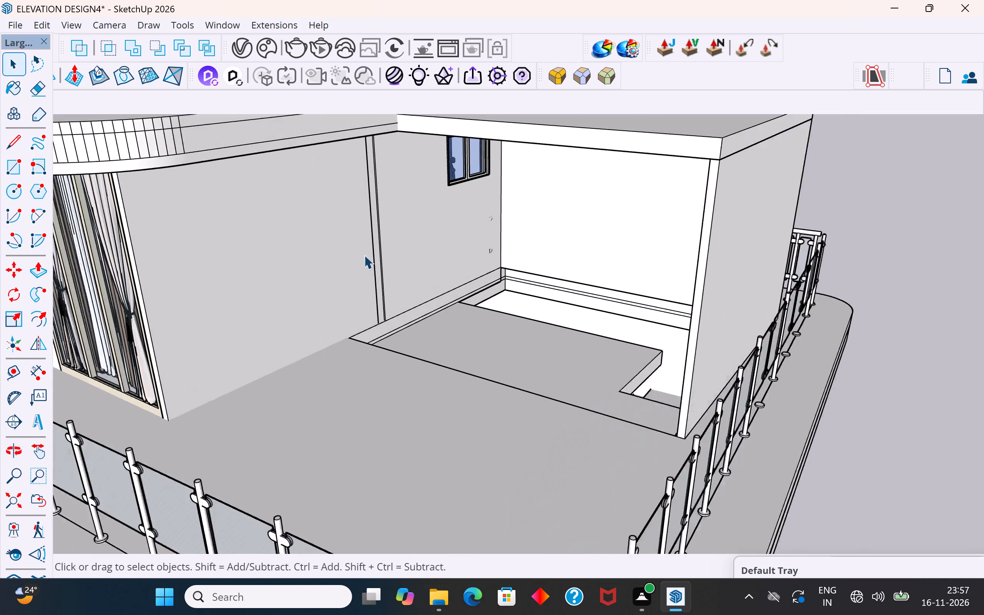
scroll(364, 255, "up", 1)
middle_click_drag(379, 279, 435, 324)
scroll(430, 319, "down", 6)
middle_click_drag(437, 318, 474, 226)
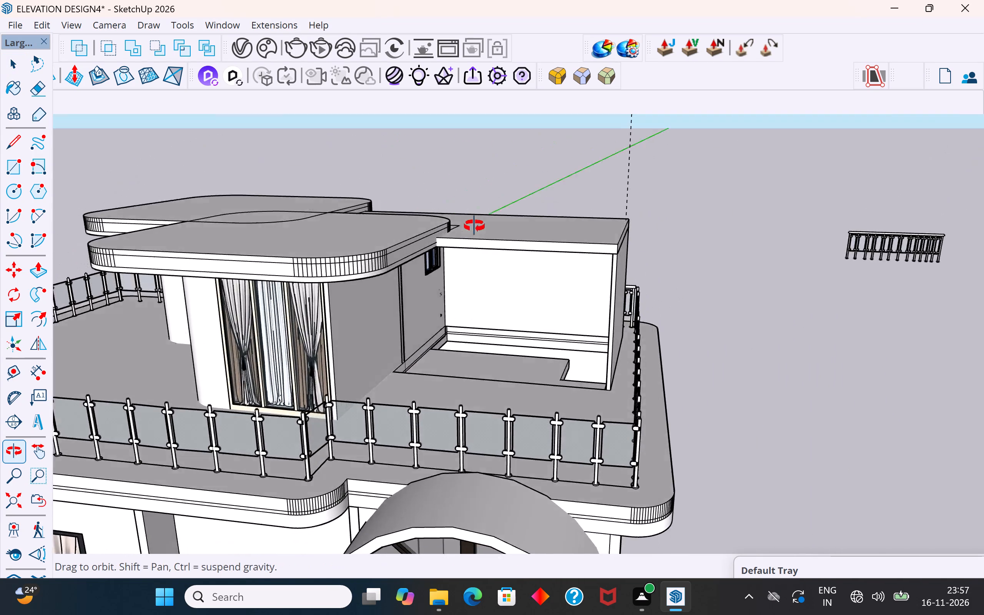
middle_click_drag(474, 226, 236, 291)
scroll(470, 322, "up", 2)
middle_click_drag(487, 342, 623, 415)
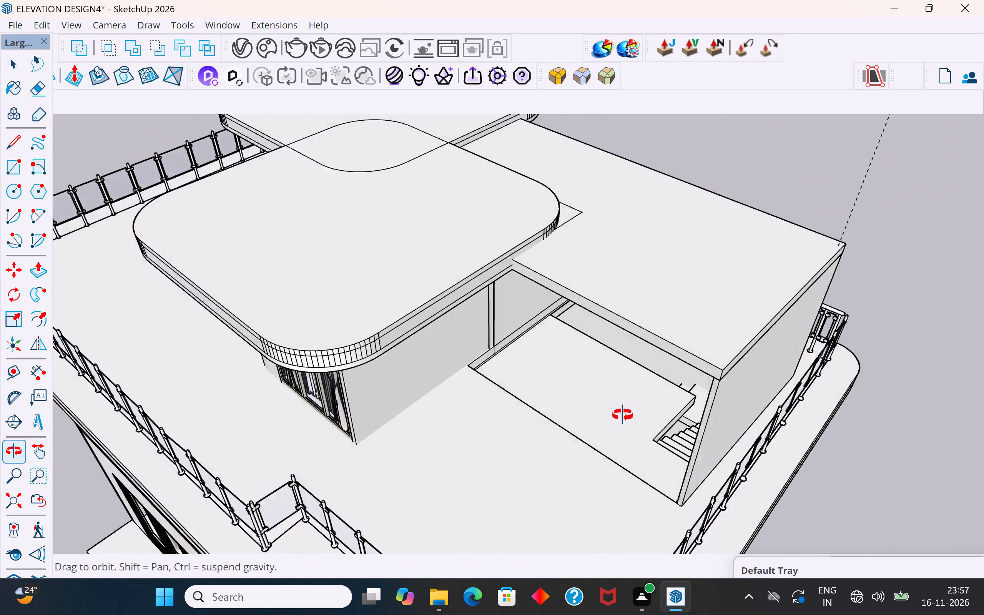
middle_click_drag(623, 415, 643, 389)
scroll(725, 387, "up", 1)
middle_click_drag(722, 376, 563, 274)
middle_click_drag(592, 291, 670, 340)
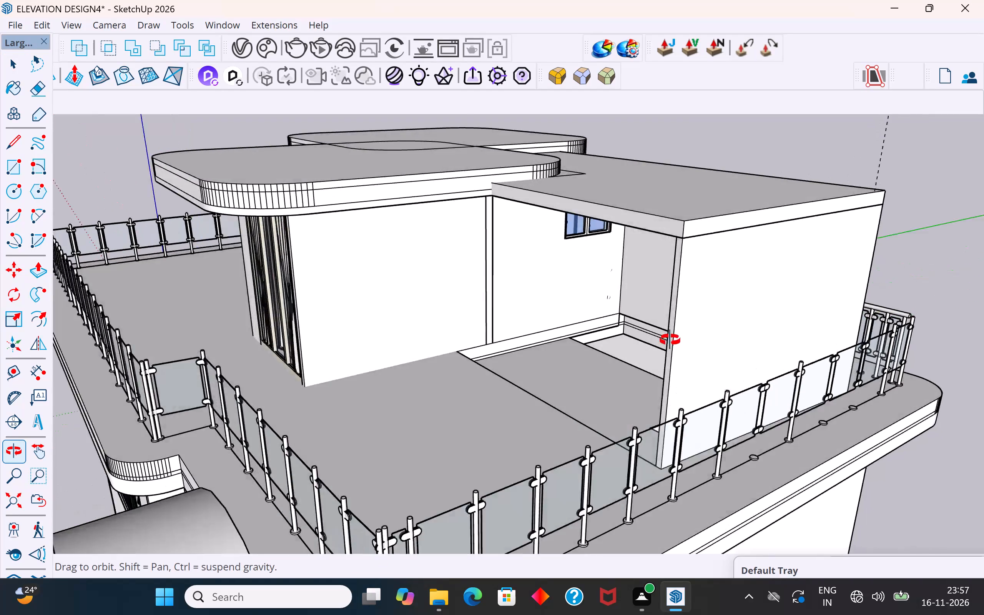
Open the wall group around the stair opening and Push/Pull the return wall's outer side face outward by 5".
middle_click_drag(670, 340, 742, 384)
scroll(635, 406, "down", 3)
scroll(810, 358, "up", 1)
middle_click_drag(790, 356, 763, 288)
scroll(790, 356, "up", 1)
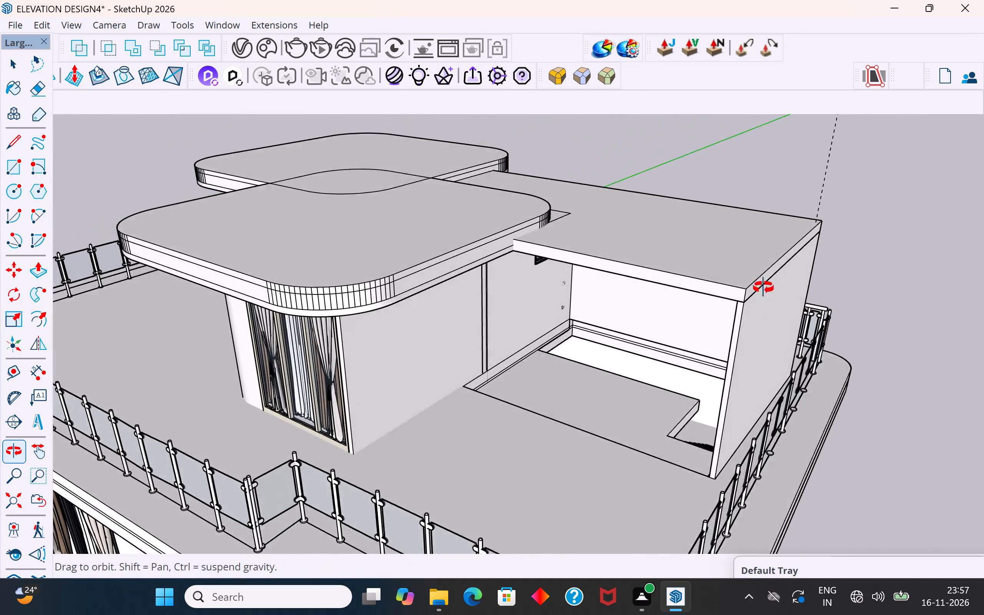
middle_click_drag(763, 288, 754, 265)
scroll(765, 383, "up", 1)
middle_click_drag(708, 375, 743, 401)
left_click(726, 364)
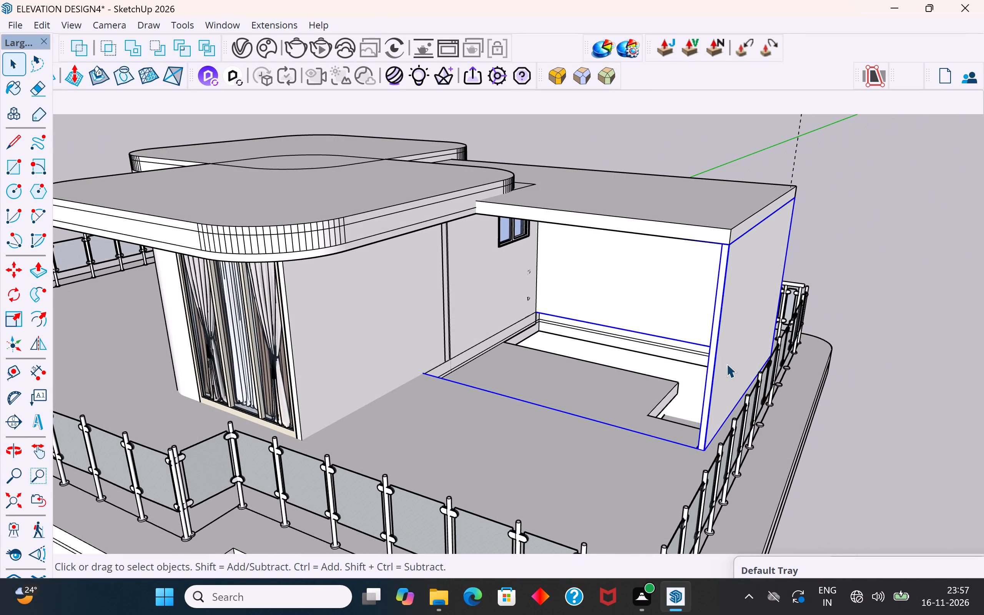
double_click(750, 321)
left_click(761, 307)
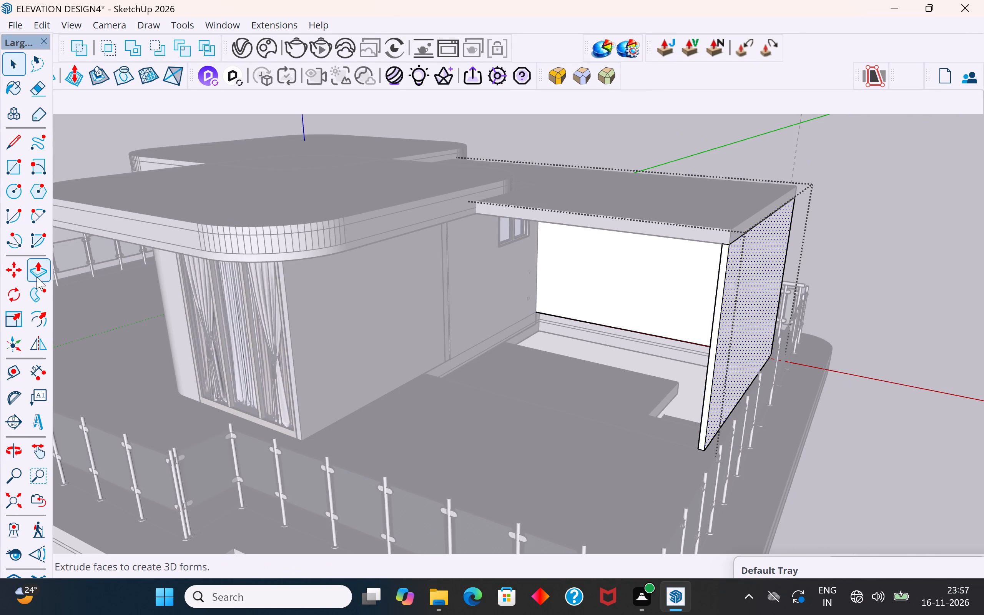
left_click(38, 277)
scroll(702, 441, "up", 7)
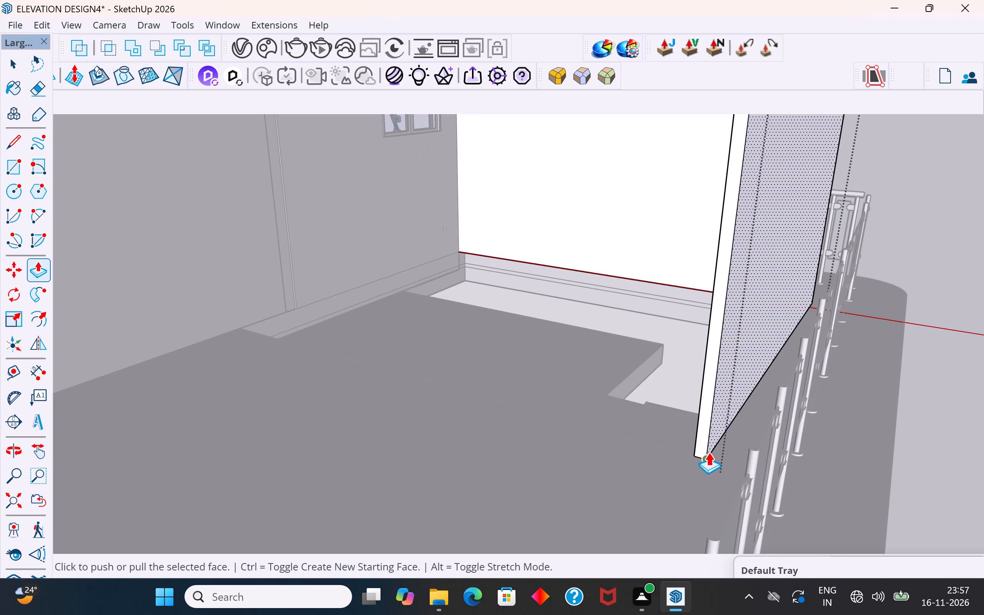
left_click(708, 452)
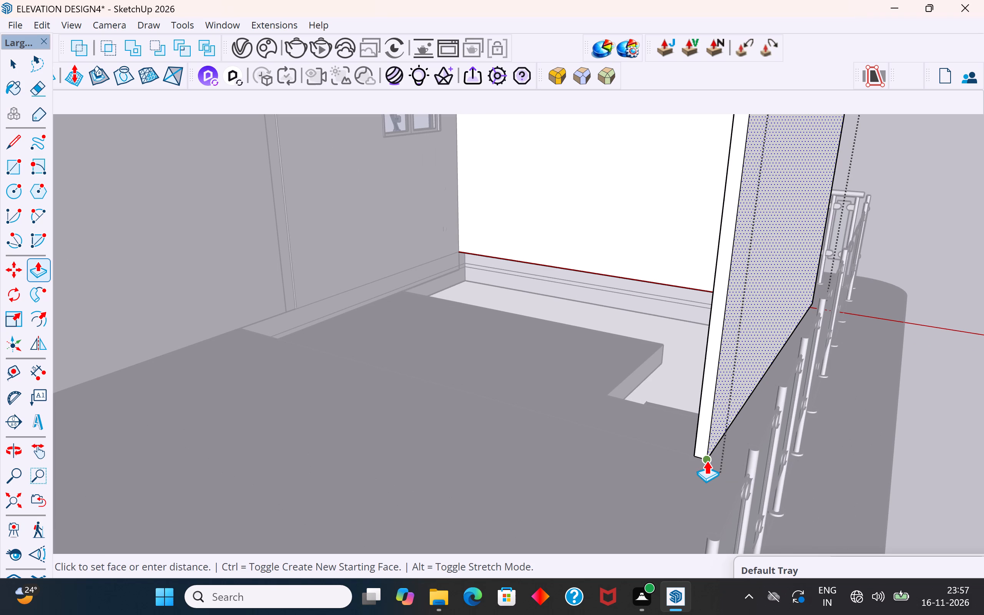
type("5\"")
key("Return")
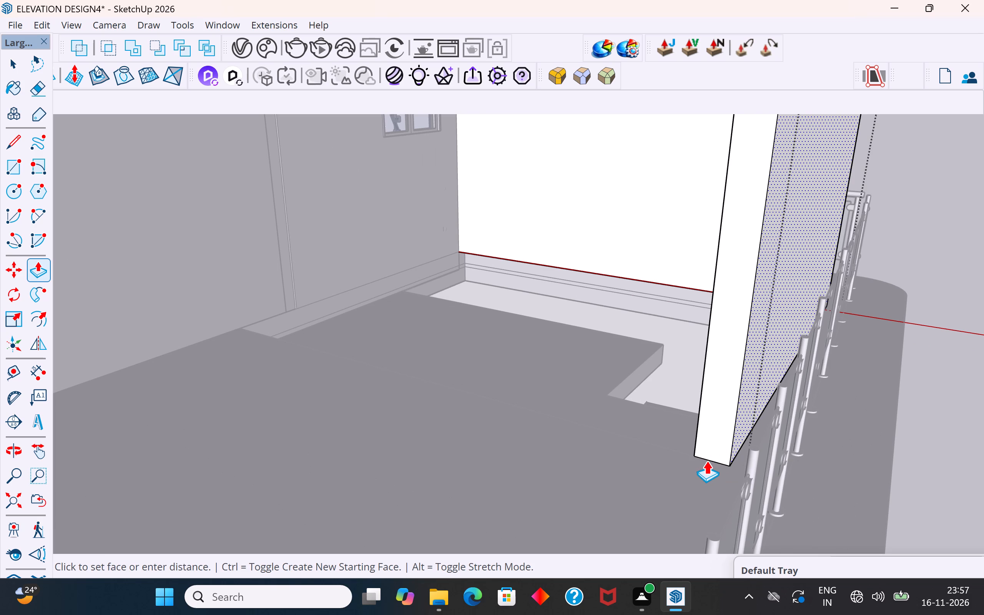
left_click(17, 68)
left_click(930, 241)
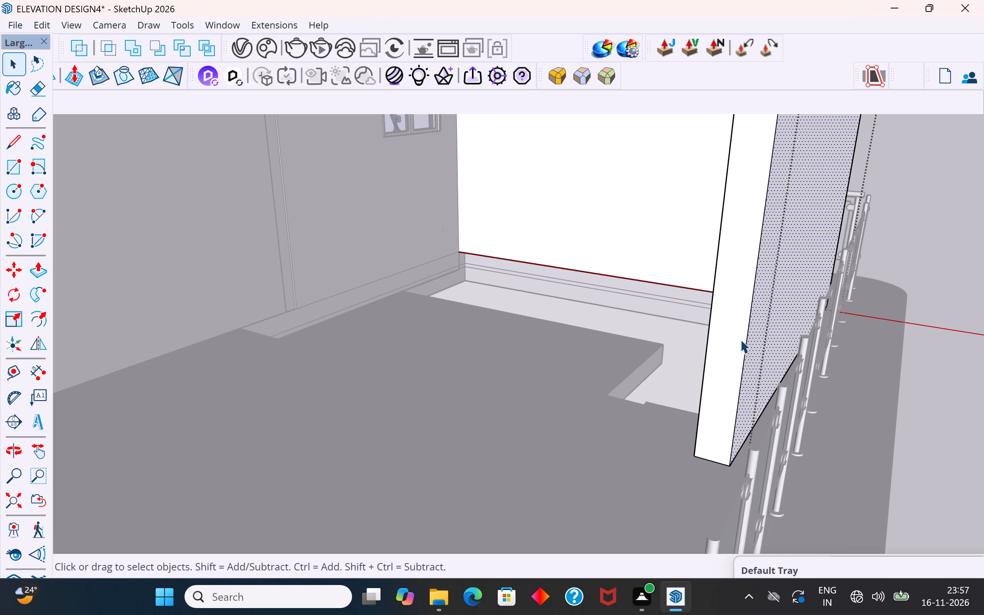
Hide the wall group enclosing the stair opening, leaving the roof slab above it in place.
scroll(740, 339, "down", 10)
middle_click_drag(918, 344, 602, 422)
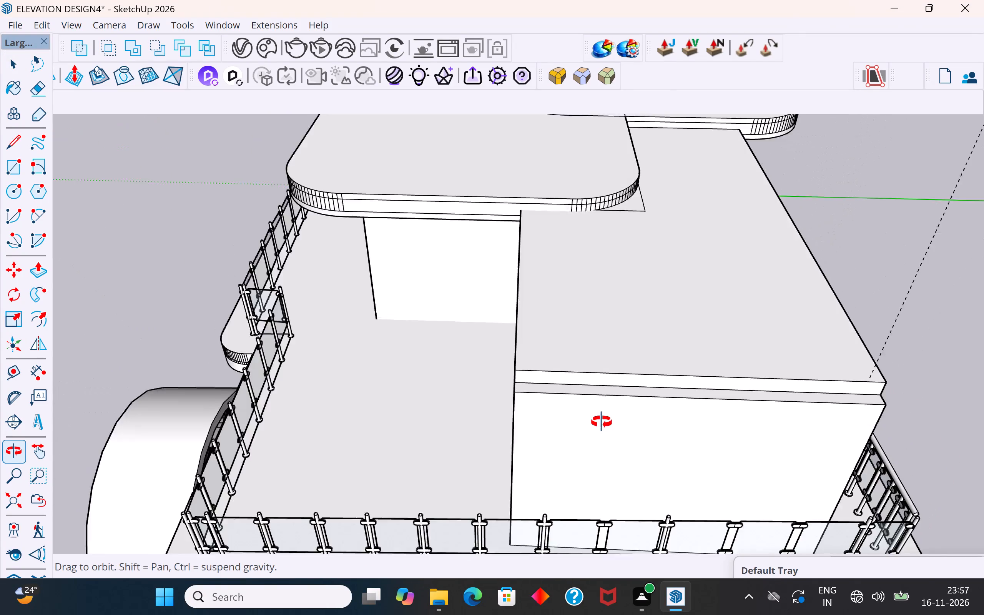
middle_click_drag(602, 422, 630, 360)
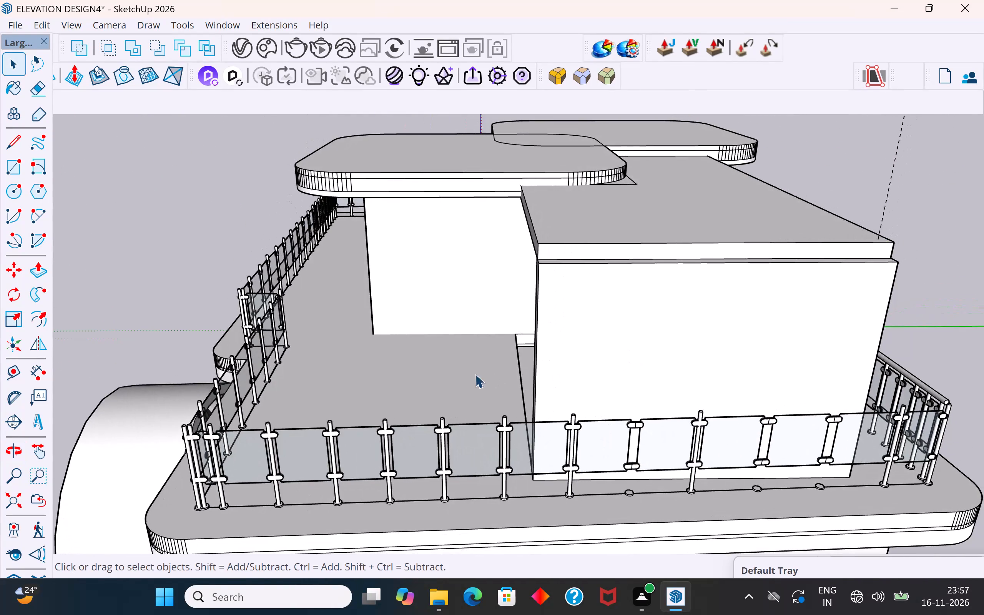
scroll(473, 363, "up", 3)
middle_click_drag(558, 348, 583, 442)
scroll(464, 382, "down", 2)
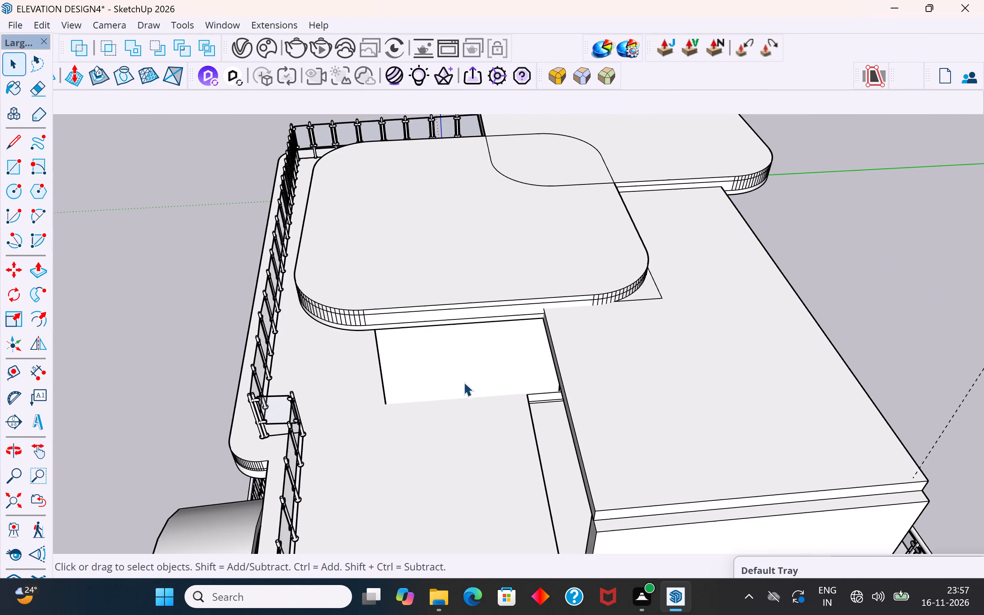
scroll(464, 382, "down", 6)
middle_click_drag(674, 394, 399, 335)
left_click(425, 390)
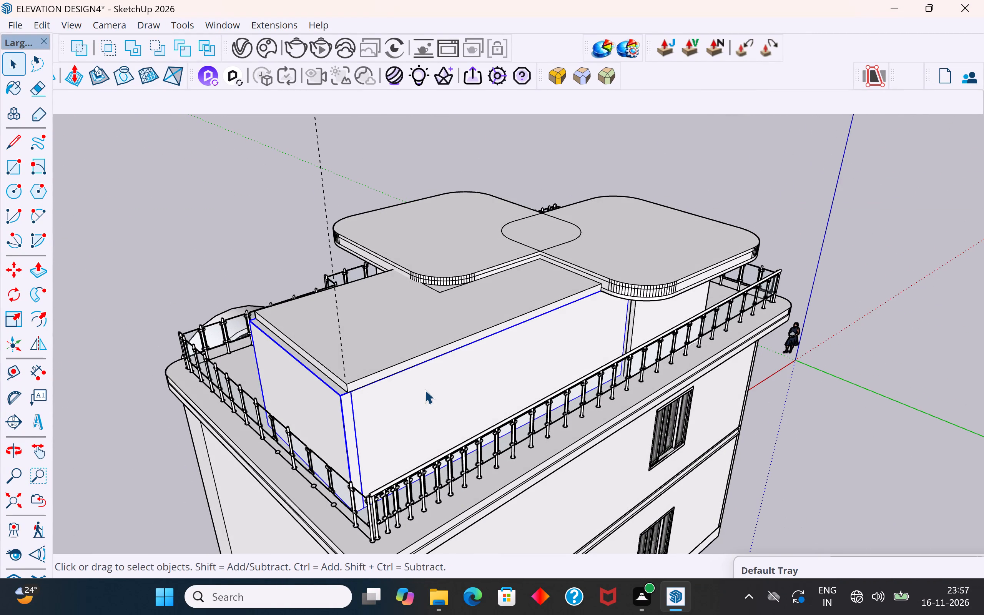
right_click(425, 390)
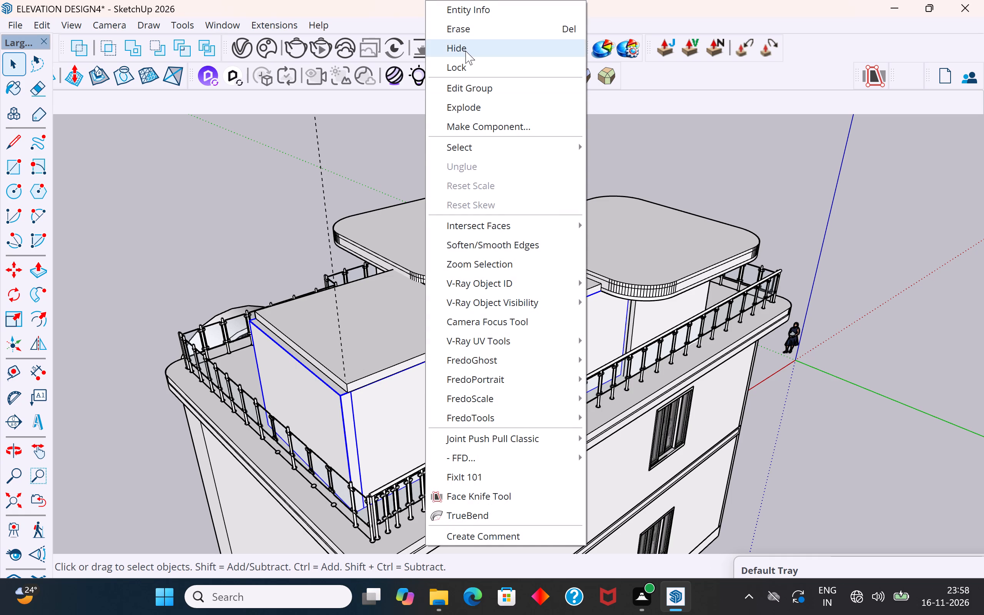
left_click(465, 51)
Draw a line across the stair landing from the top step's inner corner straight to the landing's far edge.
middle_click_drag(430, 385, 443, 365)
scroll(461, 392, "up", 1)
scroll(432, 345, "up", 5)
middle_click(430, 359)
scroll(368, 405, "up", 4)
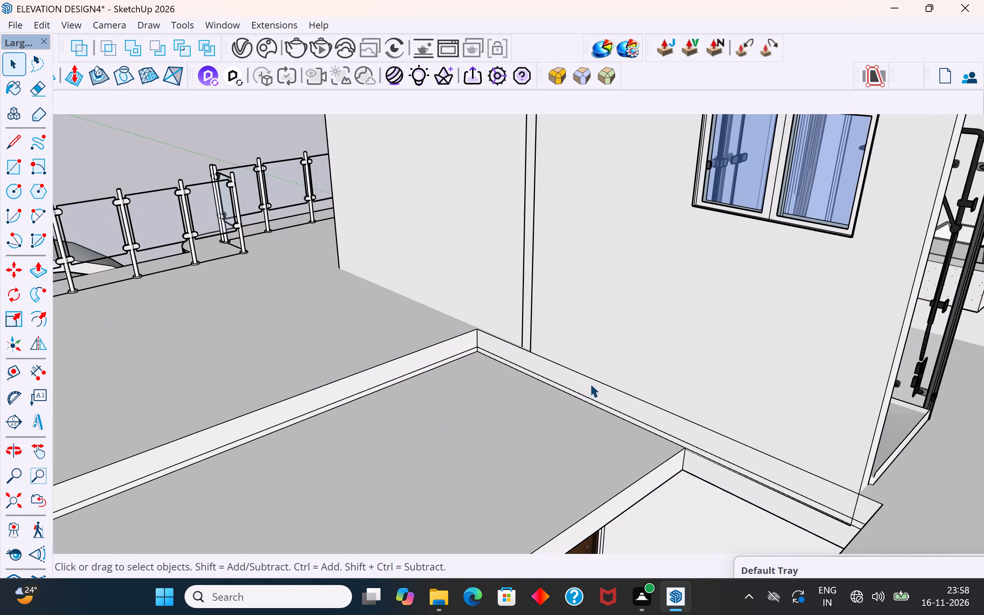
scroll(590, 383, "down", 3)
scroll(505, 386, "down", 3)
middle_click_drag(465, 429, 340, 433)
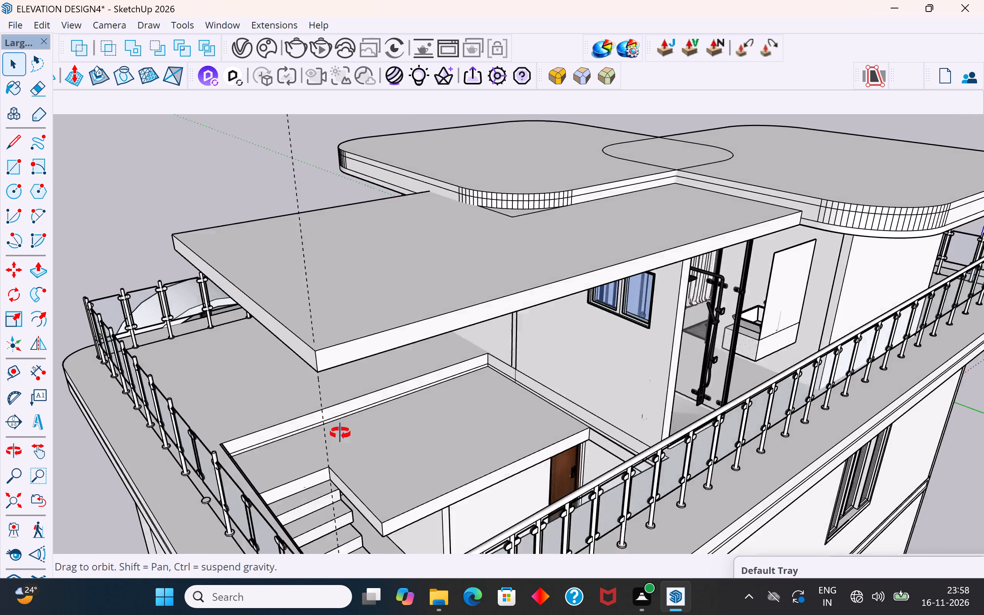
middle_click_drag(340, 433, 299, 403)
middle_click_drag(485, 442, 527, 497)
scroll(169, 479, "up", 3)
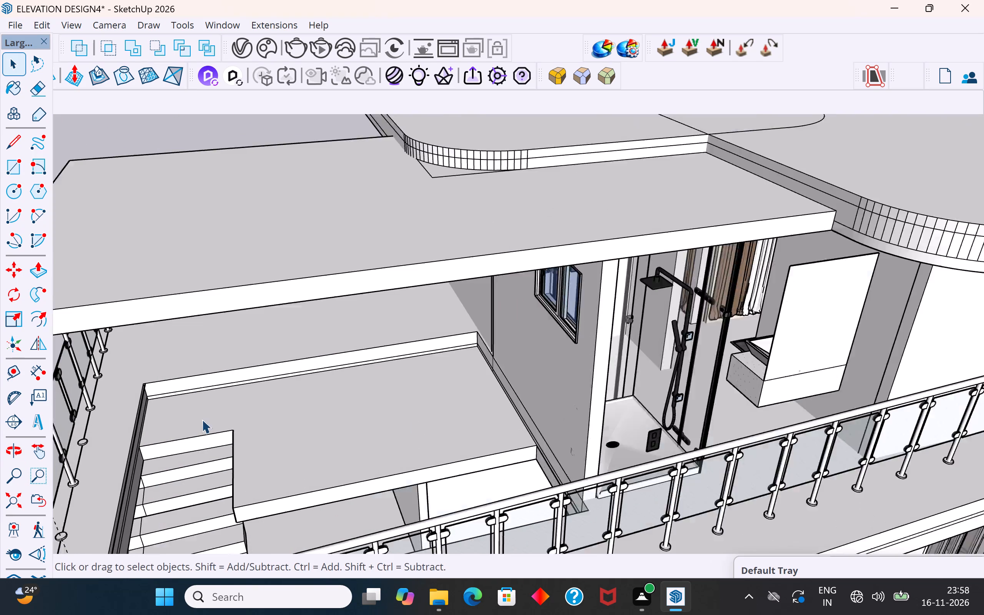
middle_click_drag(218, 413, 282, 406)
scroll(307, 421, "up", 6)
left_click(324, 426)
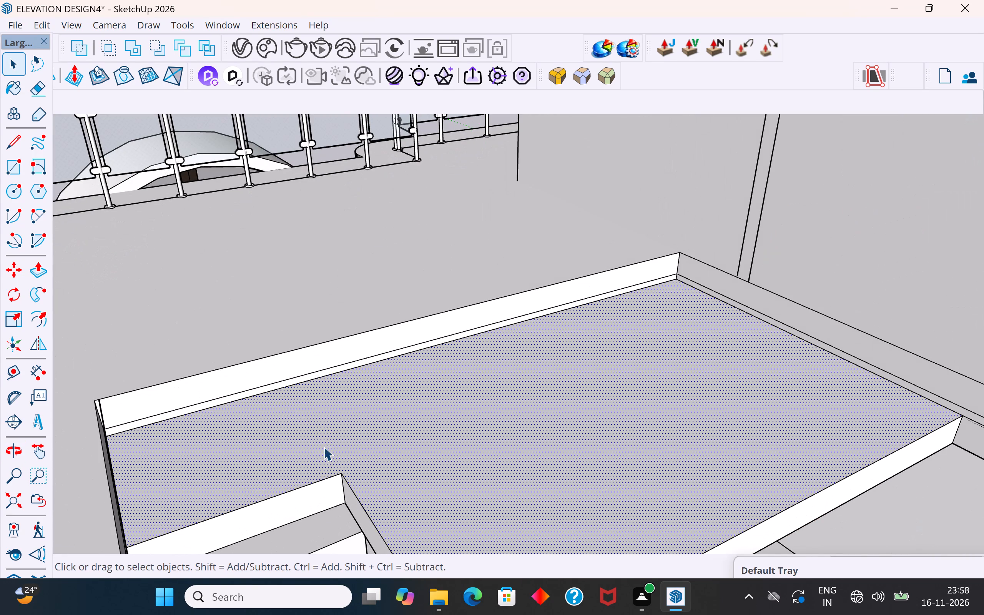
left_click(13, 140)
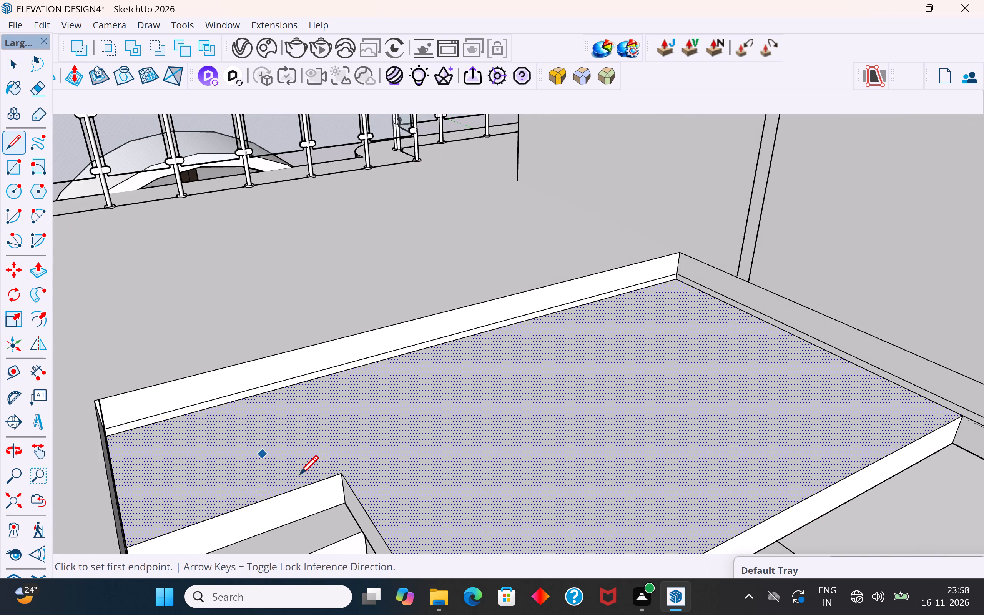
left_click(341, 478)
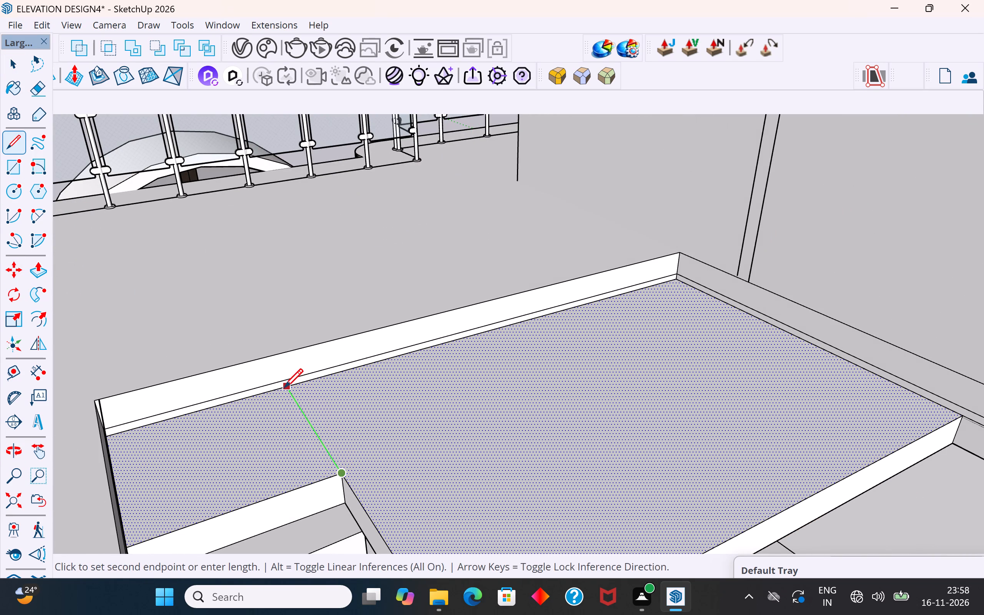
left_click(283, 390)
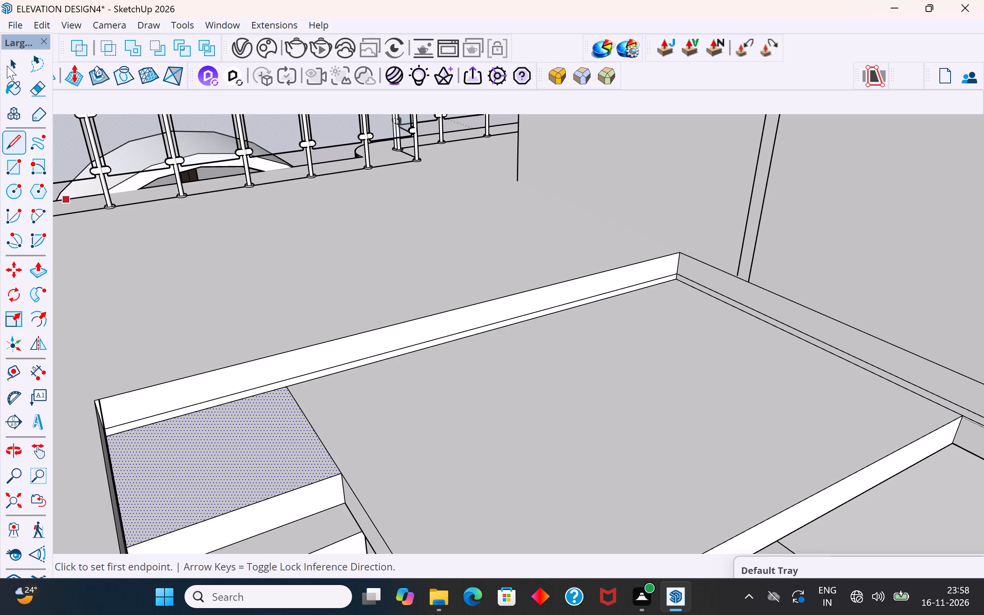
left_click(7, 66)
Draw a vertical line up the stair opening's side face from the landing line's end to the terrace floor edge.
scroll(282, 350, "up", 3)
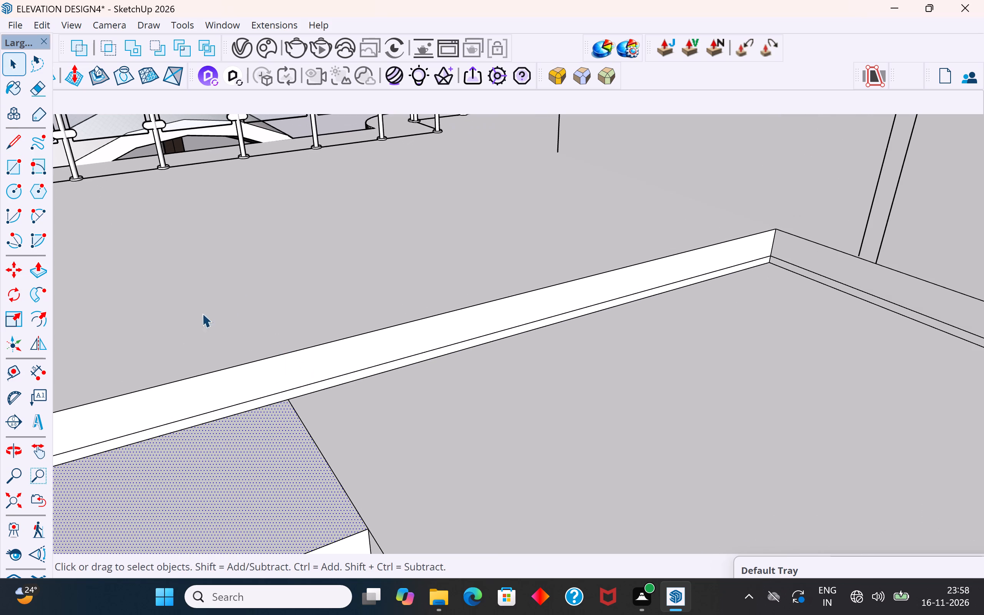
left_click(301, 391)
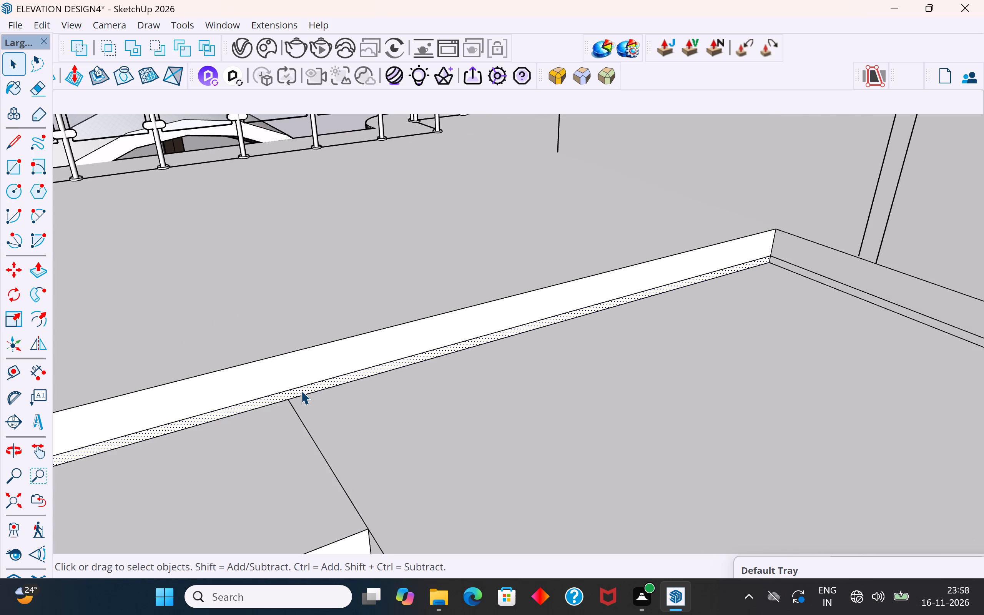
left_click(7, 143)
left_click(290, 404)
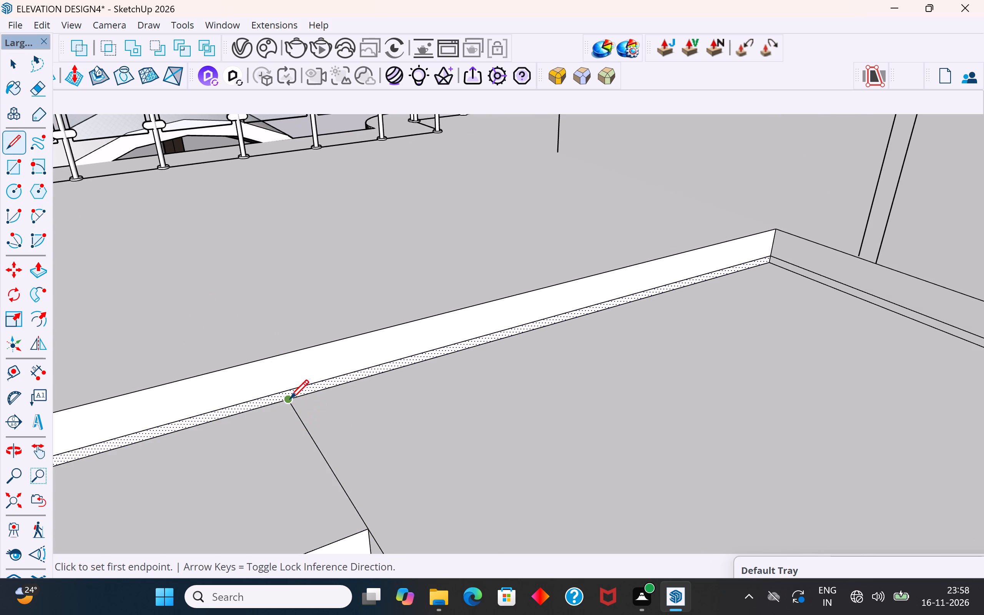
left_click(280, 357)
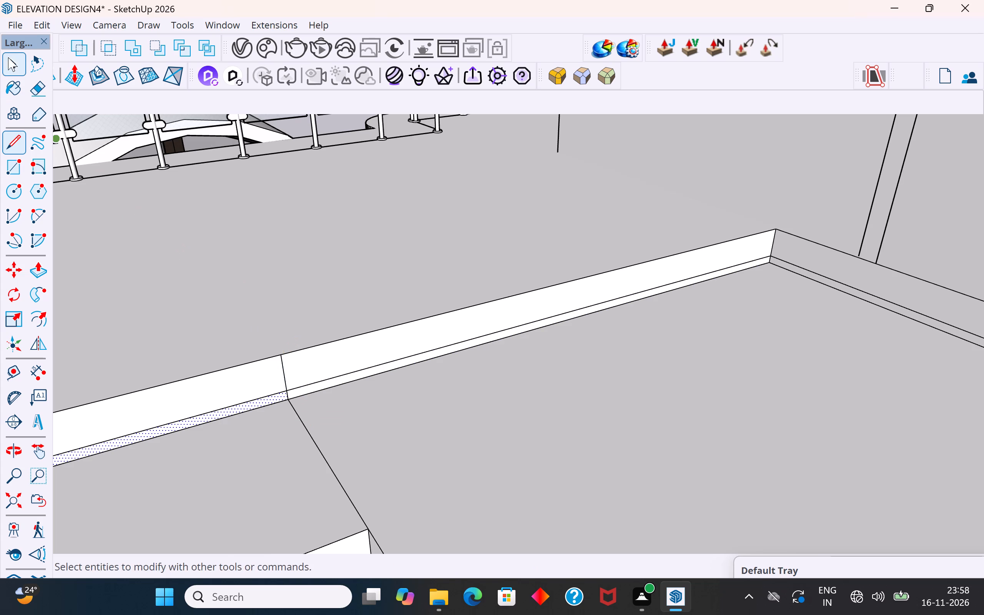
left_click(8, 55)
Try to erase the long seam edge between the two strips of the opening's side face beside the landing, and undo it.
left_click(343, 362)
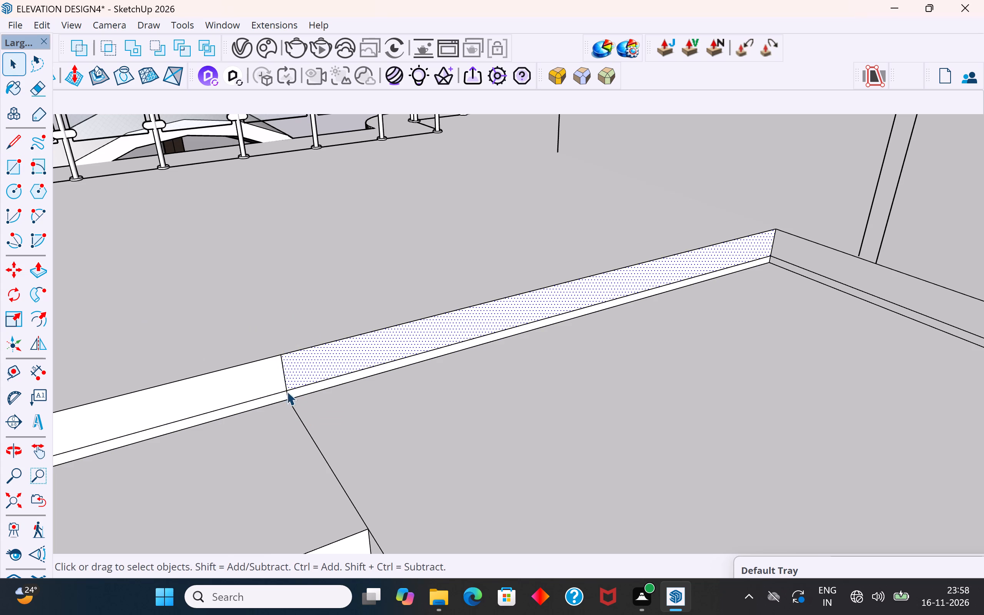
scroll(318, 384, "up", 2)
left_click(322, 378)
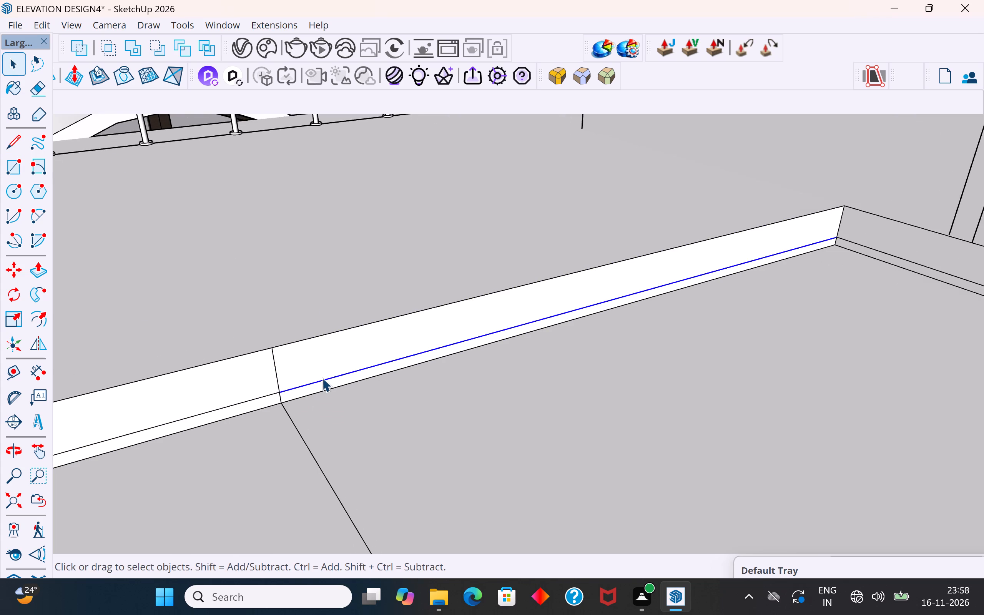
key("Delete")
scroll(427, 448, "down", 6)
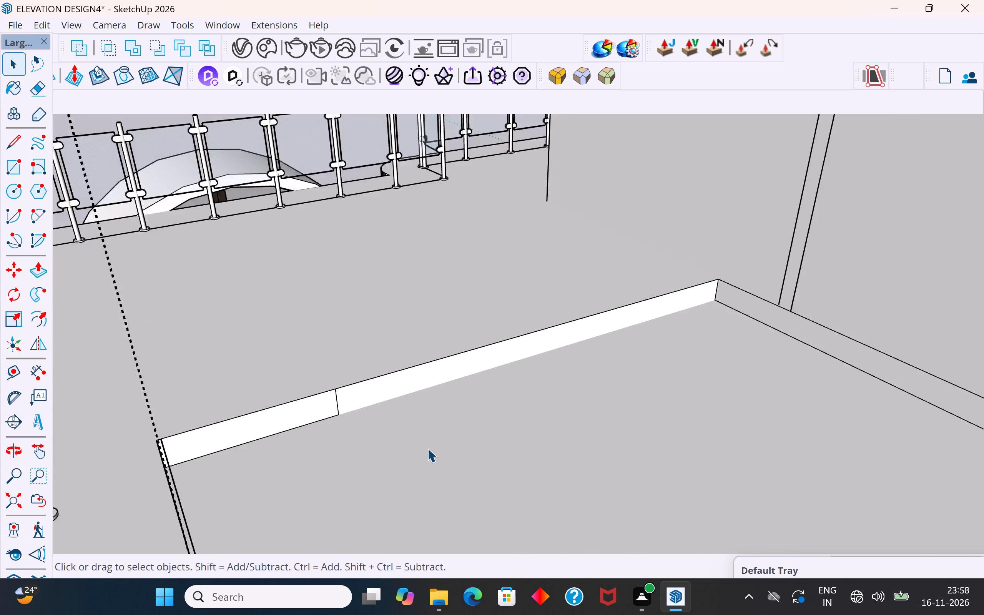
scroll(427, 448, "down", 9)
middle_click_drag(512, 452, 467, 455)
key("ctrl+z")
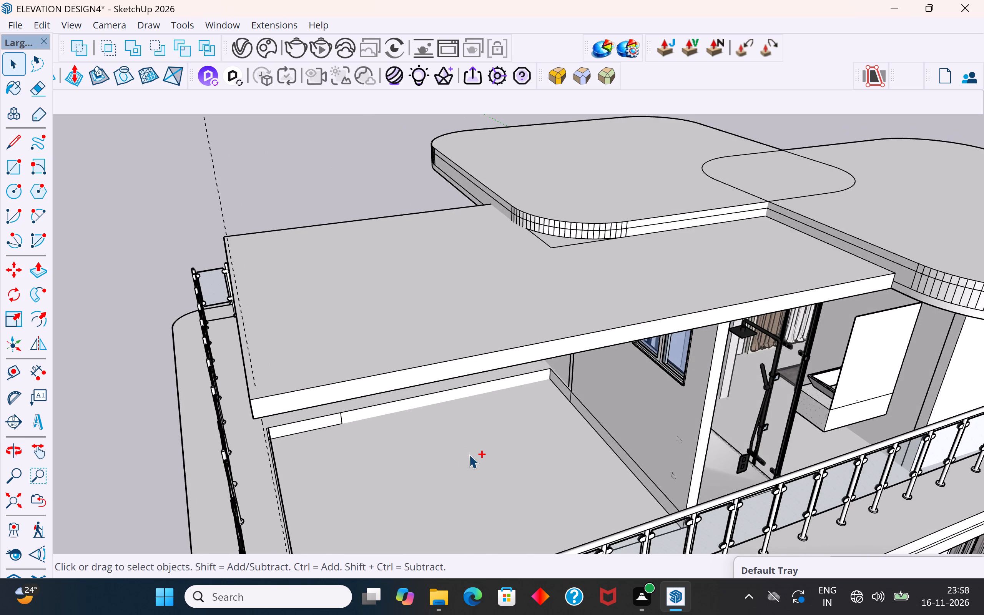
Push/Pull the narrow lower strip of the opening's side face beside the landing outward by 5".
scroll(371, 429, "up", 12)
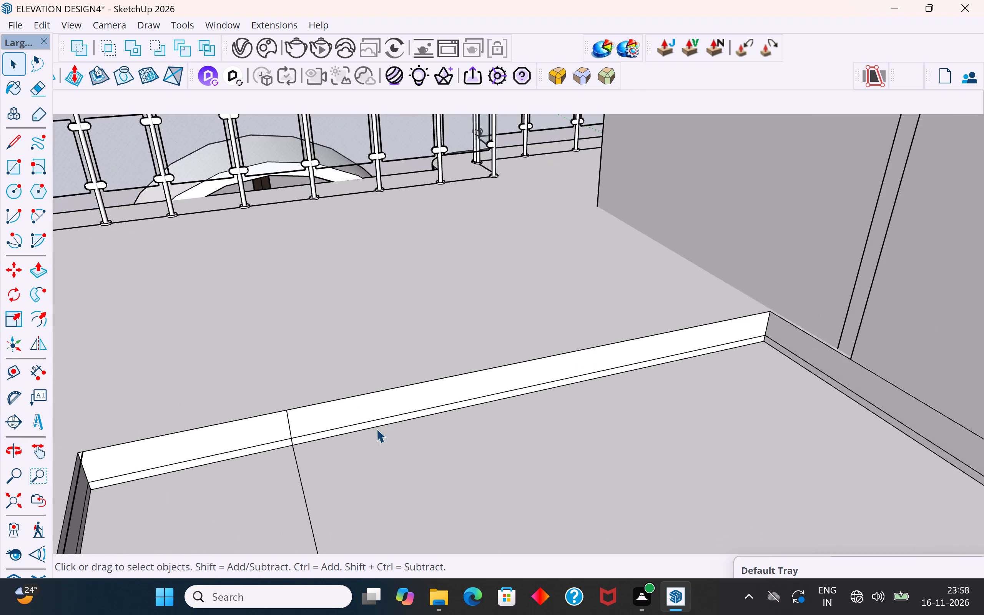
scroll(376, 429, "up", 2)
left_click(376, 420)
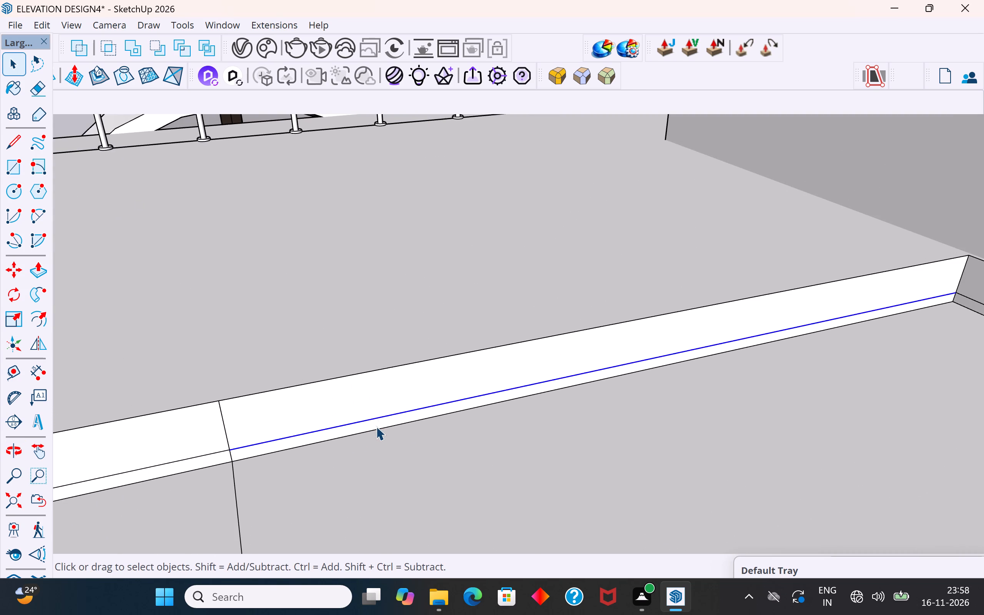
scroll(379, 422, "up", 3)
left_click(381, 421)
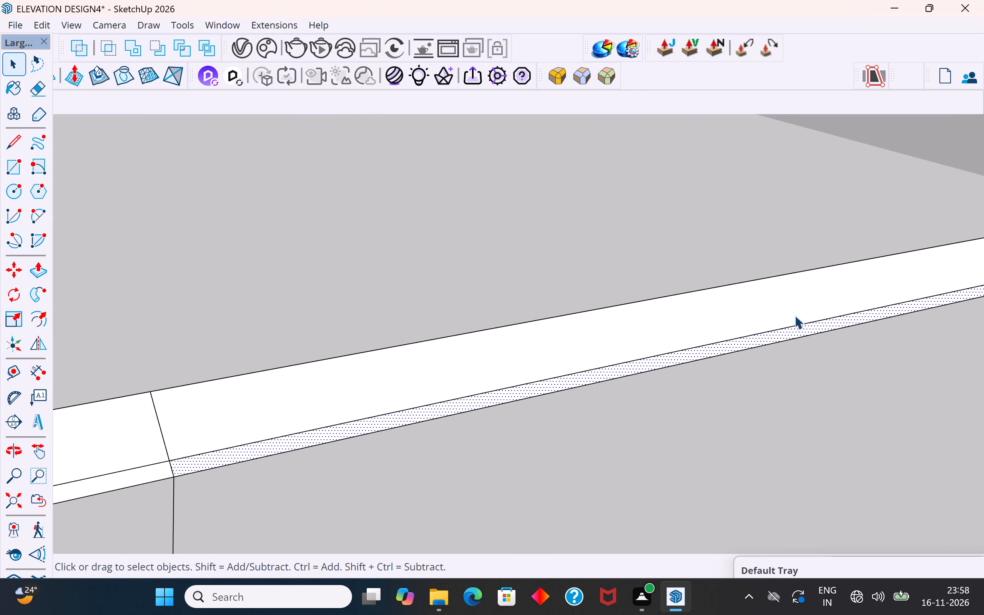
left_click(41, 270)
left_click(249, 456)
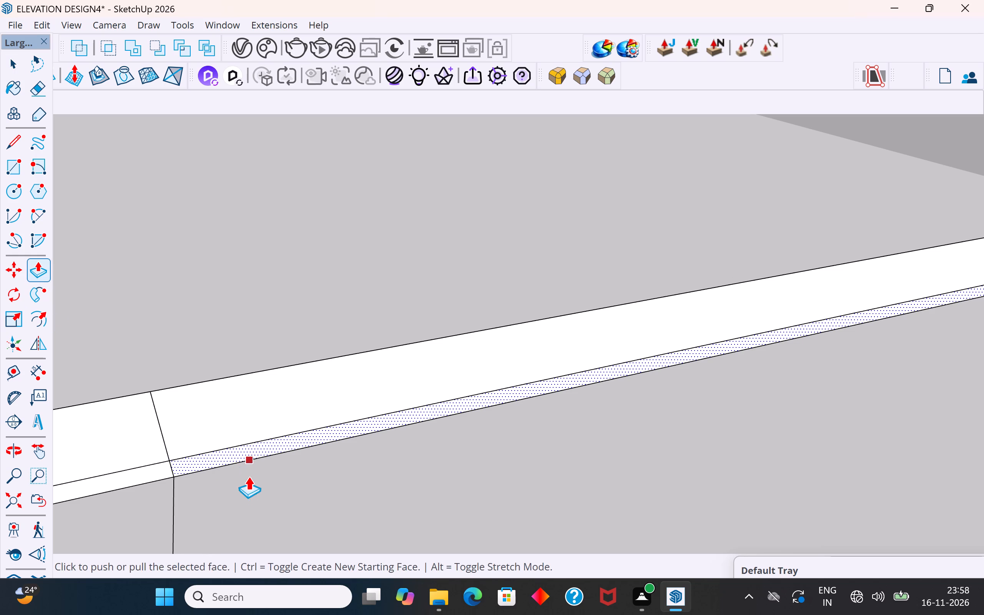
key("5")
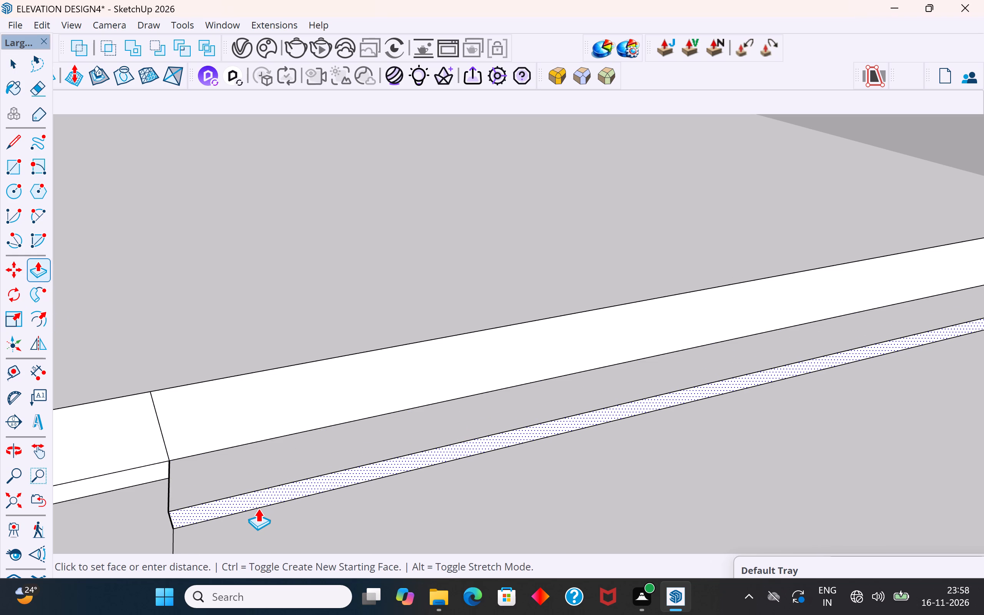
key("shift+quotedbl")
key("Return")
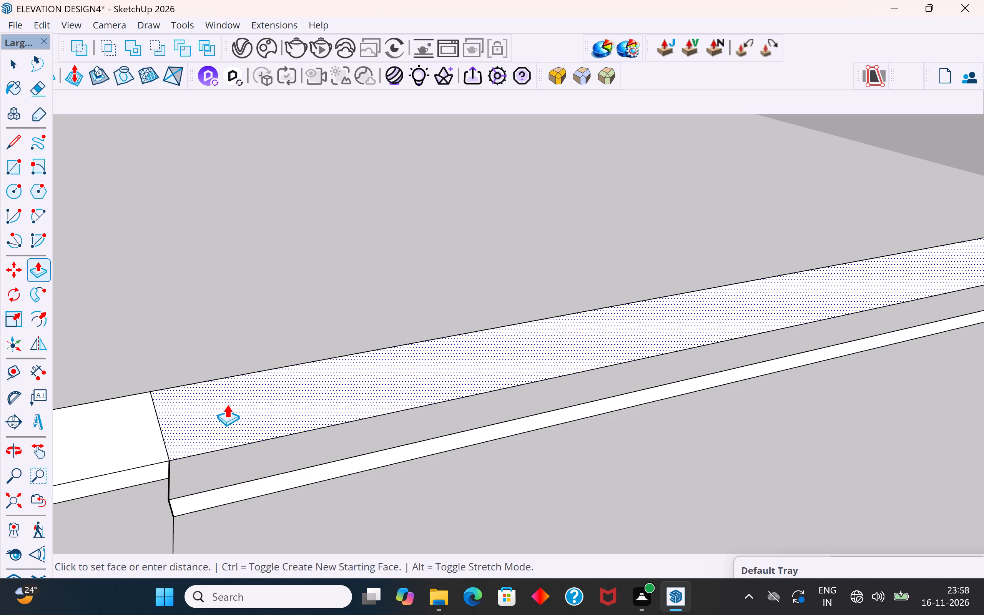
Push/Pull the taller upper strip out until it is flush with the projecting lower strip.
left_click(227, 404)
left_click(176, 500)
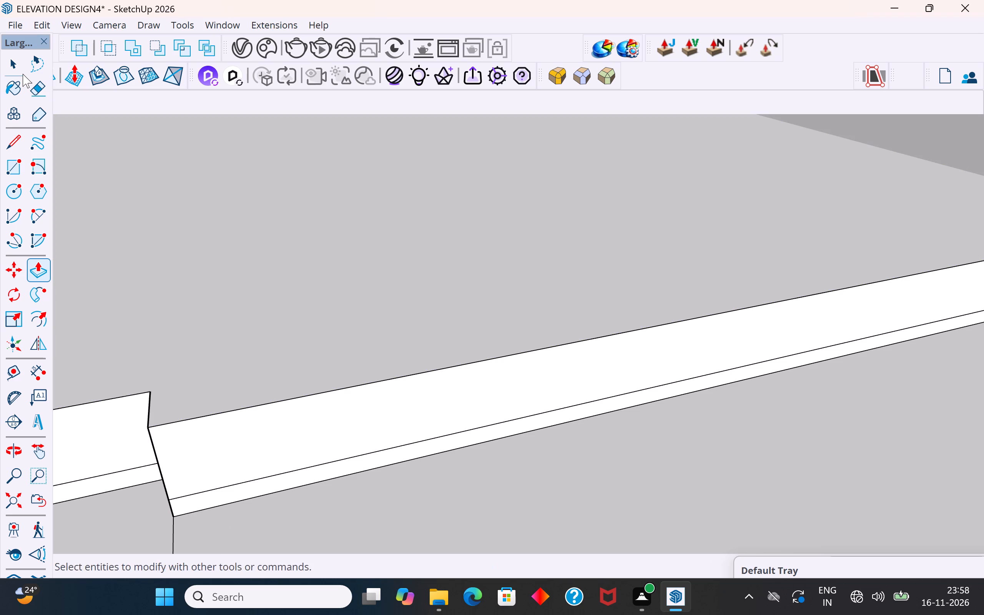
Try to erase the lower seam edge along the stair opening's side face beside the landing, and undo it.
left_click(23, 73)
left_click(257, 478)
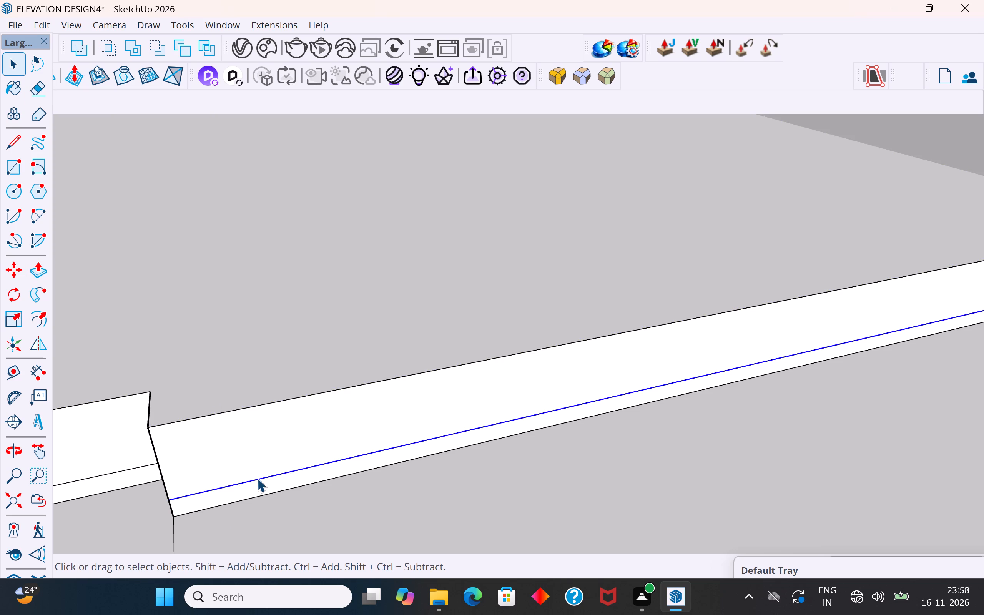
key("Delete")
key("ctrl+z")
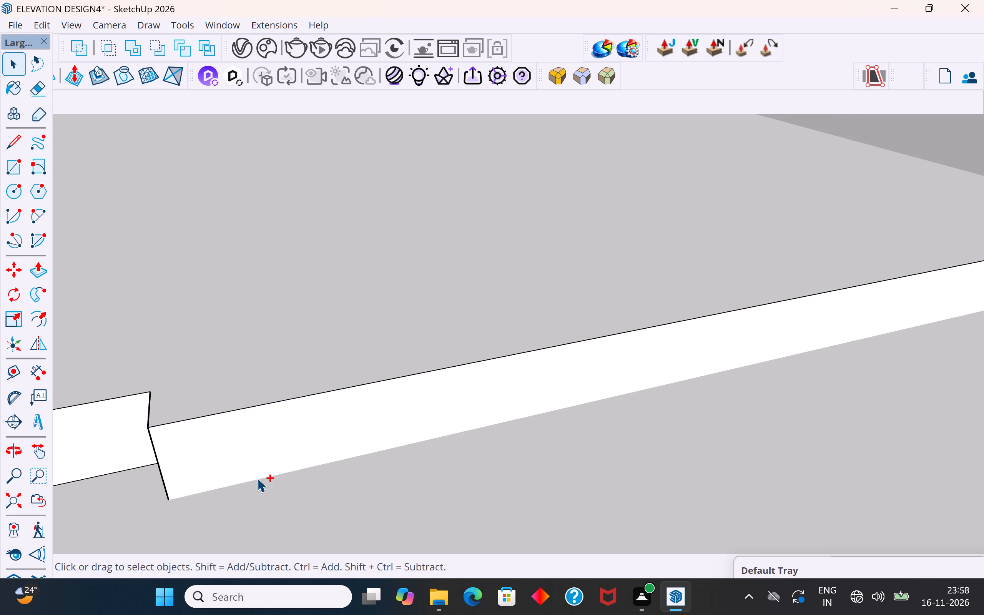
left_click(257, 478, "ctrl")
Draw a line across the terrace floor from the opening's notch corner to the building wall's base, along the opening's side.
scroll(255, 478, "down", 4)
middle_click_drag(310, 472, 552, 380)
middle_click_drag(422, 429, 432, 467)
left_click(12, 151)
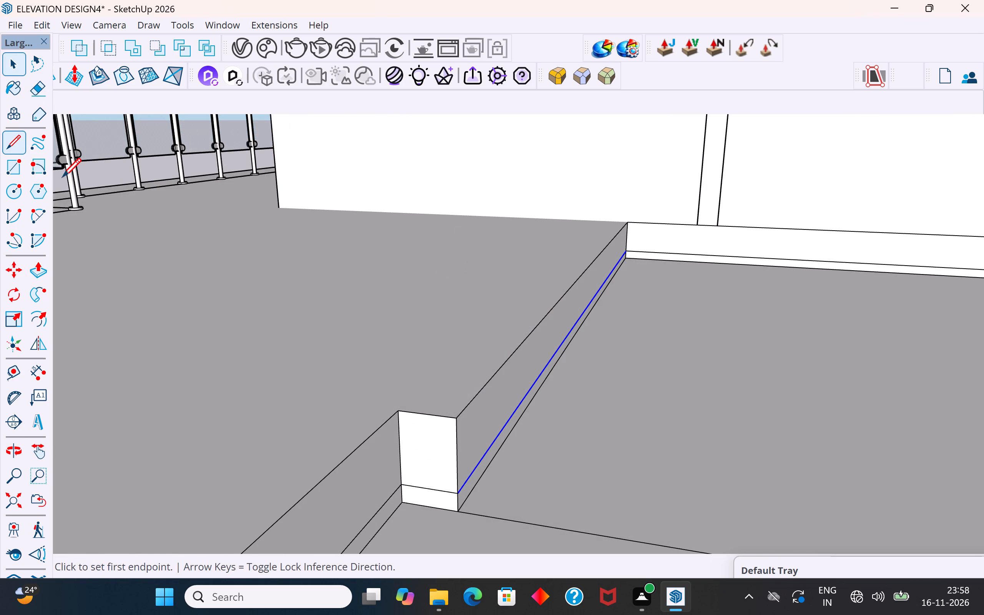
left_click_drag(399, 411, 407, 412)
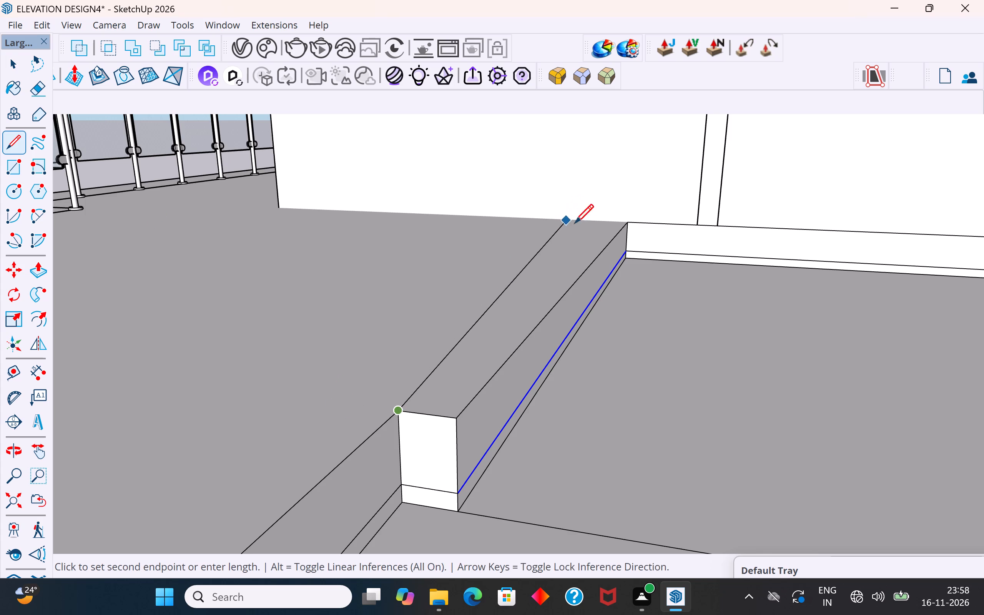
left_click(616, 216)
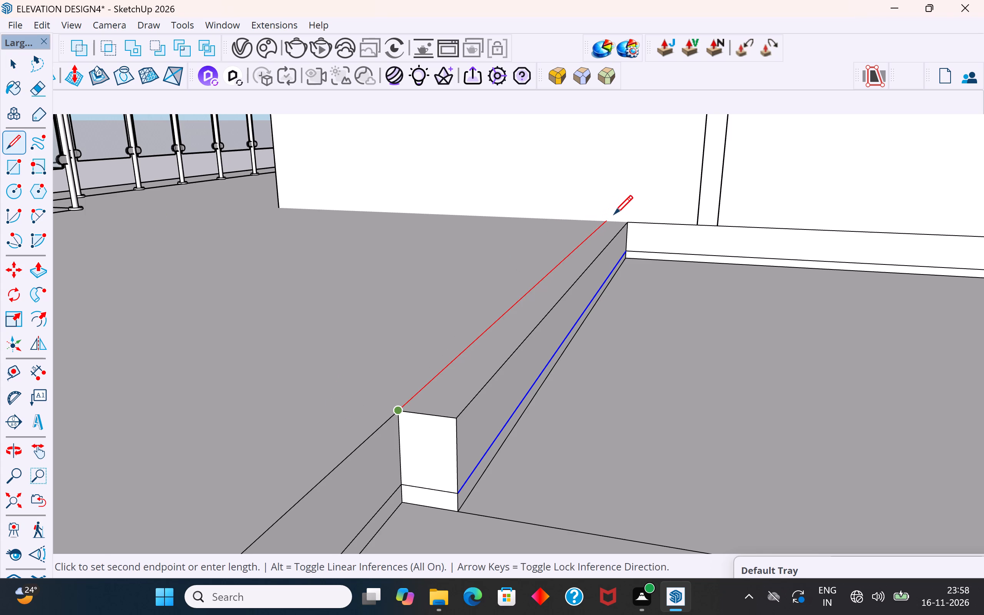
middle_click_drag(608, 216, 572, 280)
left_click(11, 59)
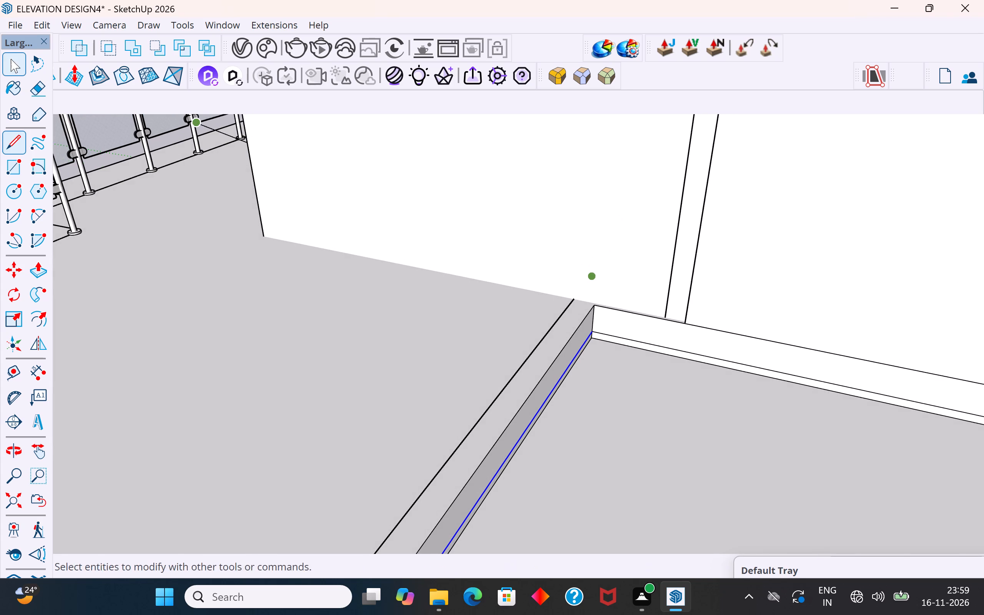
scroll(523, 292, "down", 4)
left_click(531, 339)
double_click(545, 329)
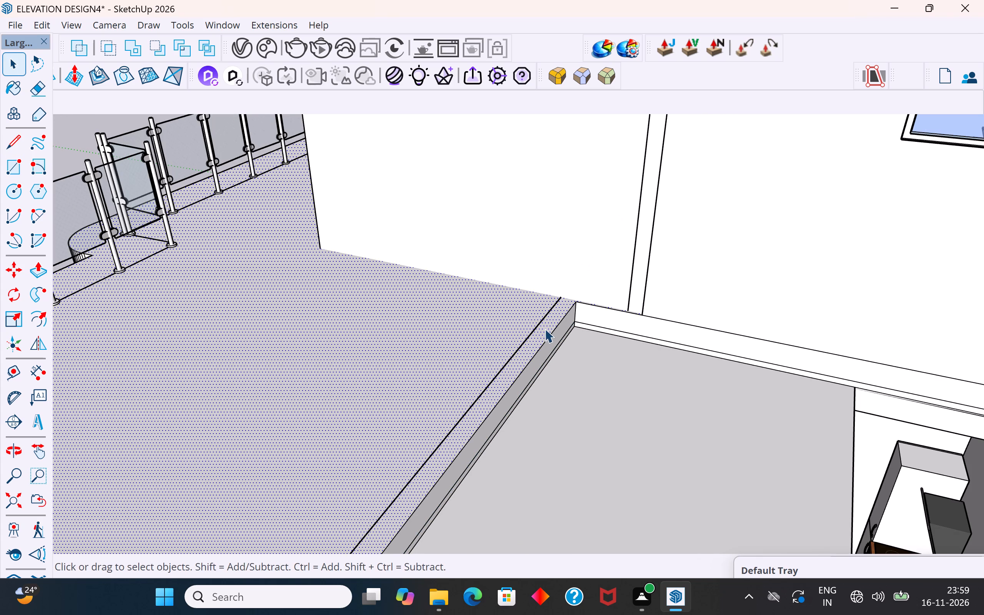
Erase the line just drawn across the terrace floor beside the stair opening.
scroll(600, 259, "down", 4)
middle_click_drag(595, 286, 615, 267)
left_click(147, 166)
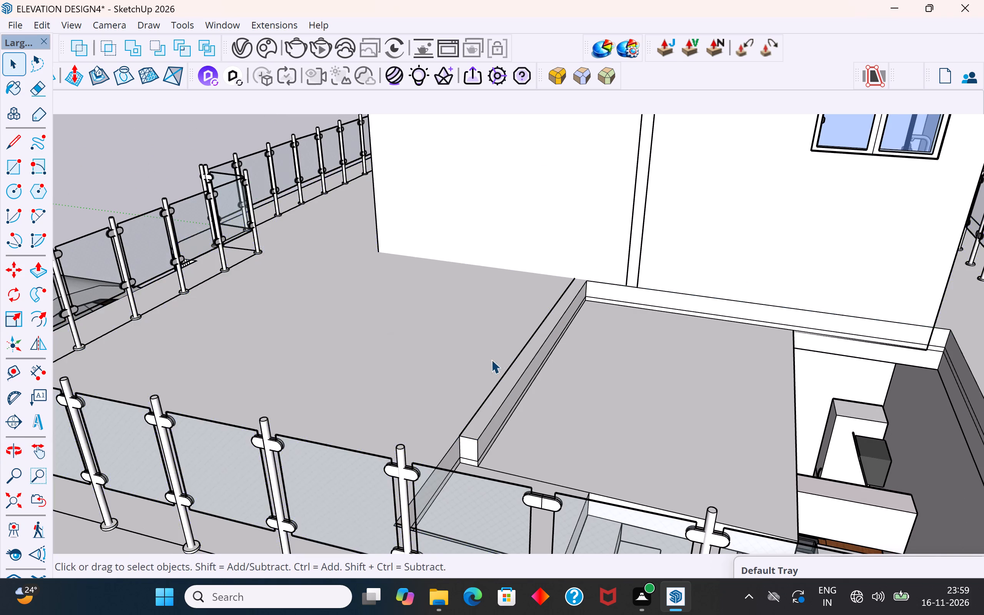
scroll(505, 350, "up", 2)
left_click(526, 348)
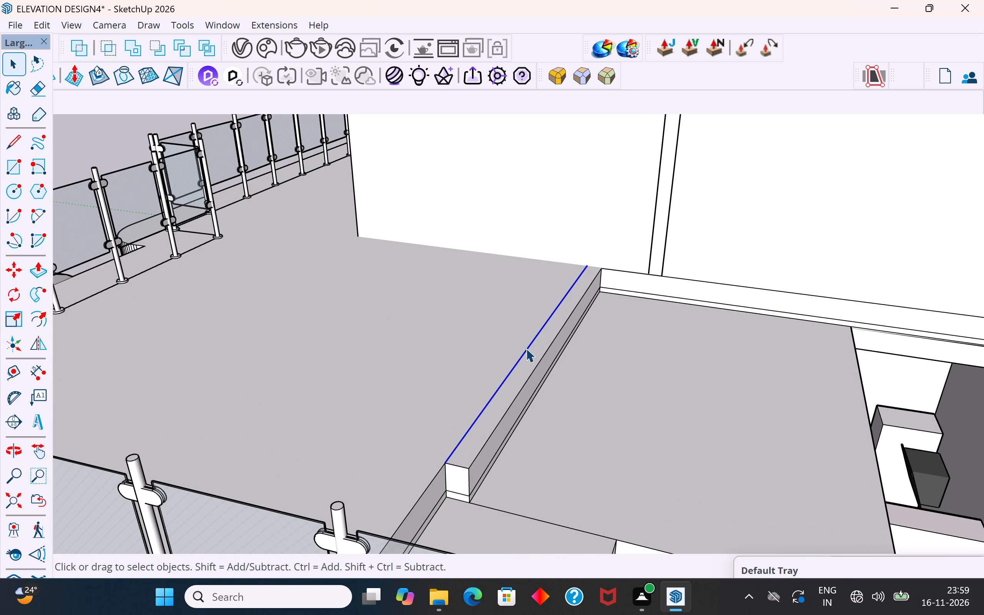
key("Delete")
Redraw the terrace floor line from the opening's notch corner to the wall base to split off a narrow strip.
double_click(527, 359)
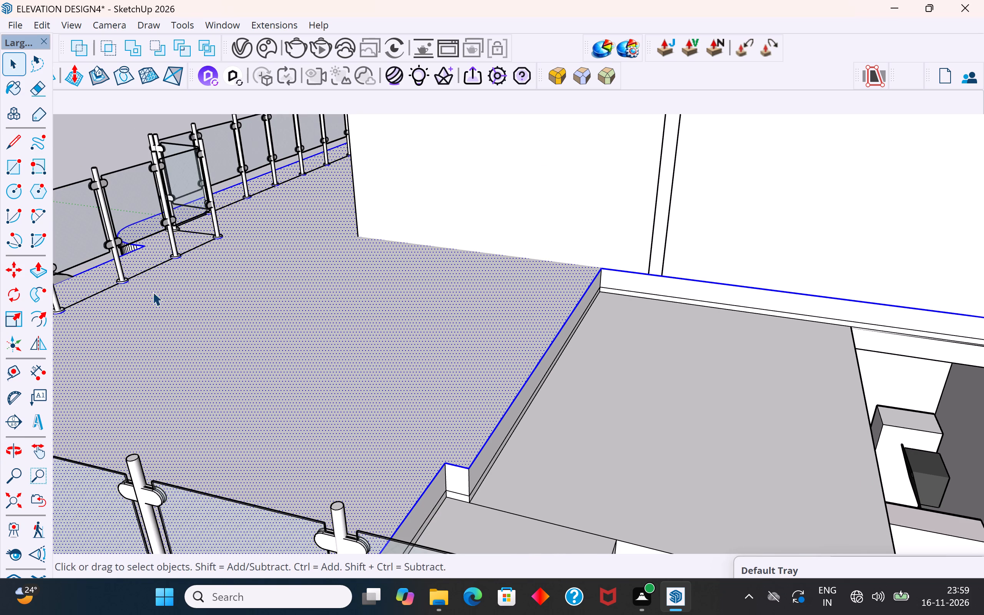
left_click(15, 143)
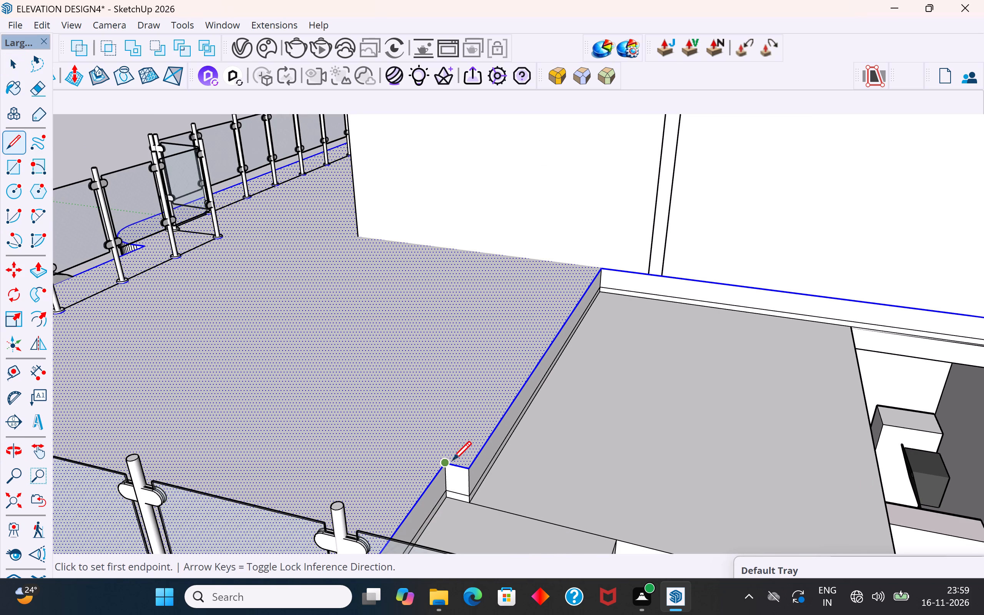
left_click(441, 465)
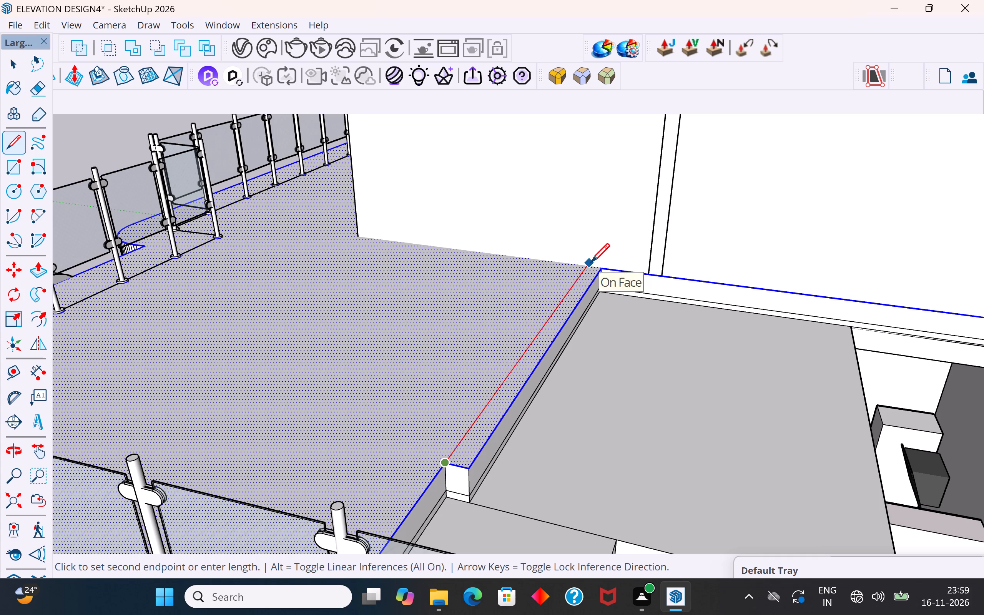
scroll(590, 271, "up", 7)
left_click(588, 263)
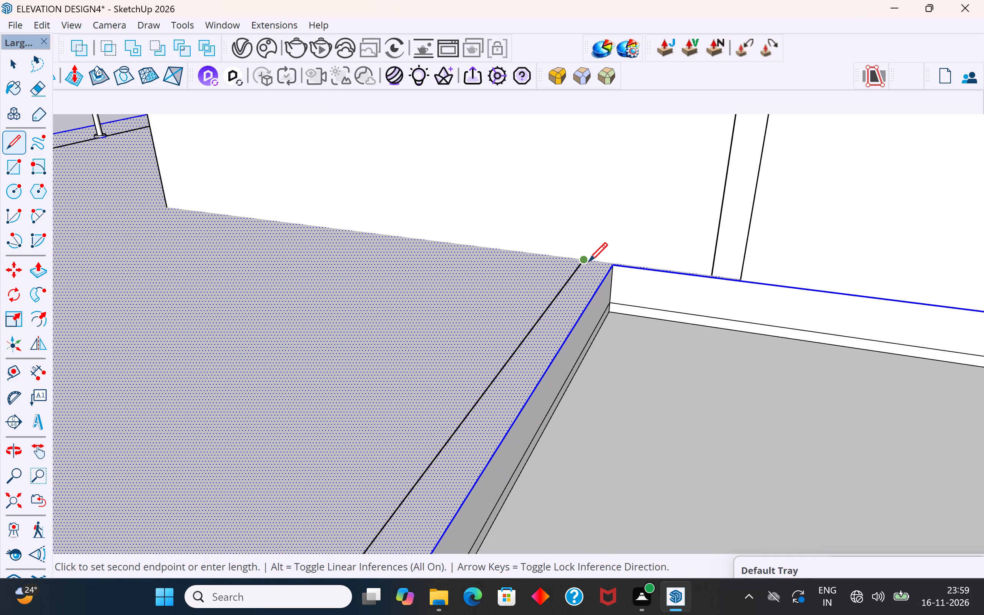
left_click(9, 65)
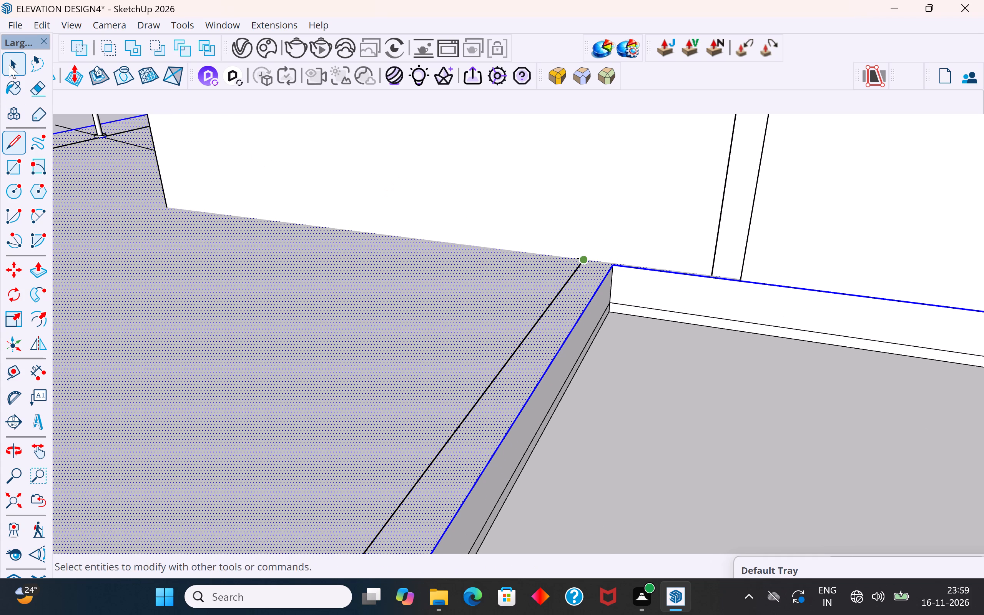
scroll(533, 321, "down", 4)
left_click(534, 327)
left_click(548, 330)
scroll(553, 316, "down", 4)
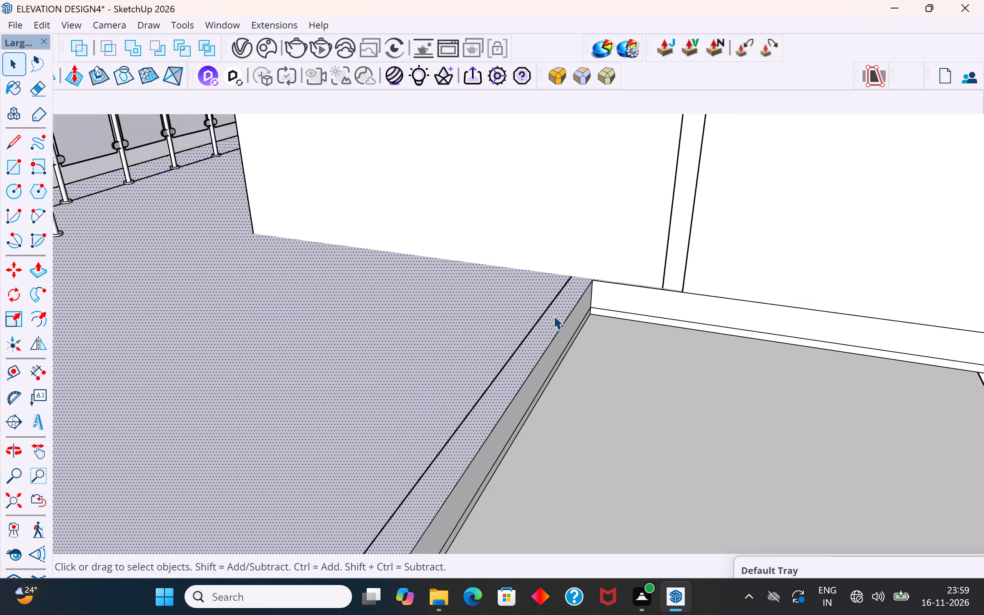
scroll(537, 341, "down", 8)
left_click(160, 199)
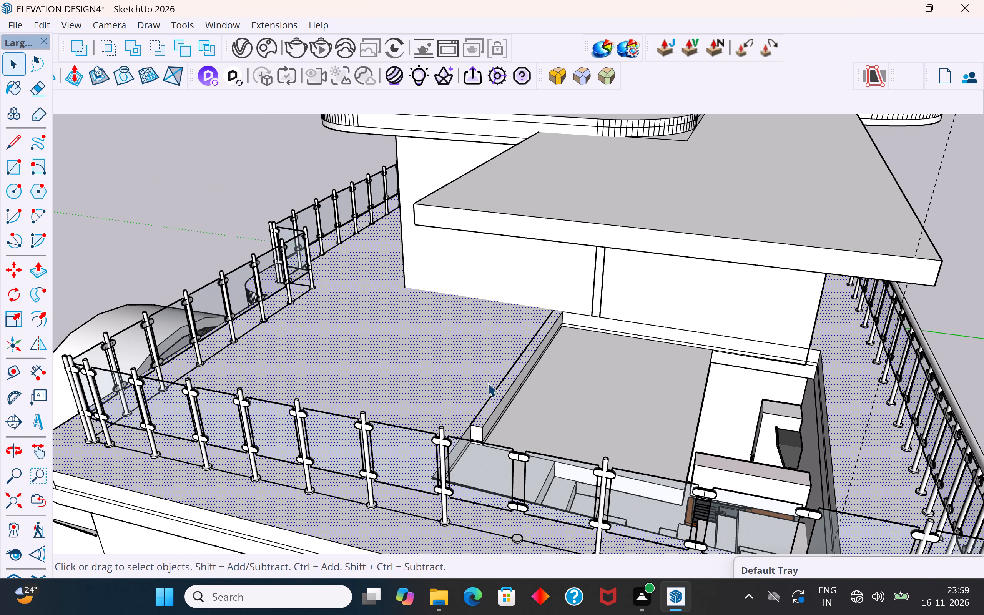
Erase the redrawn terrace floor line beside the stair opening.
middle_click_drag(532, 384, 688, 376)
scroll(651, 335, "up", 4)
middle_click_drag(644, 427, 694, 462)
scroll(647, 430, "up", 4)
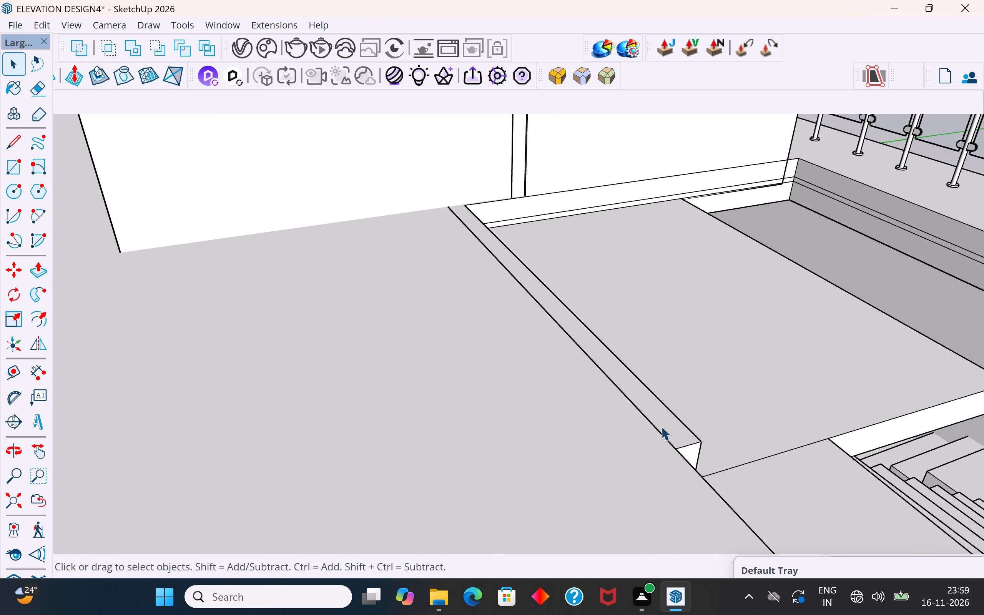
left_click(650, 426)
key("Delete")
Outline a narrow floor strip beside the opening with a short line along the wall base and a long line to the notch corner.
double_click(657, 409)
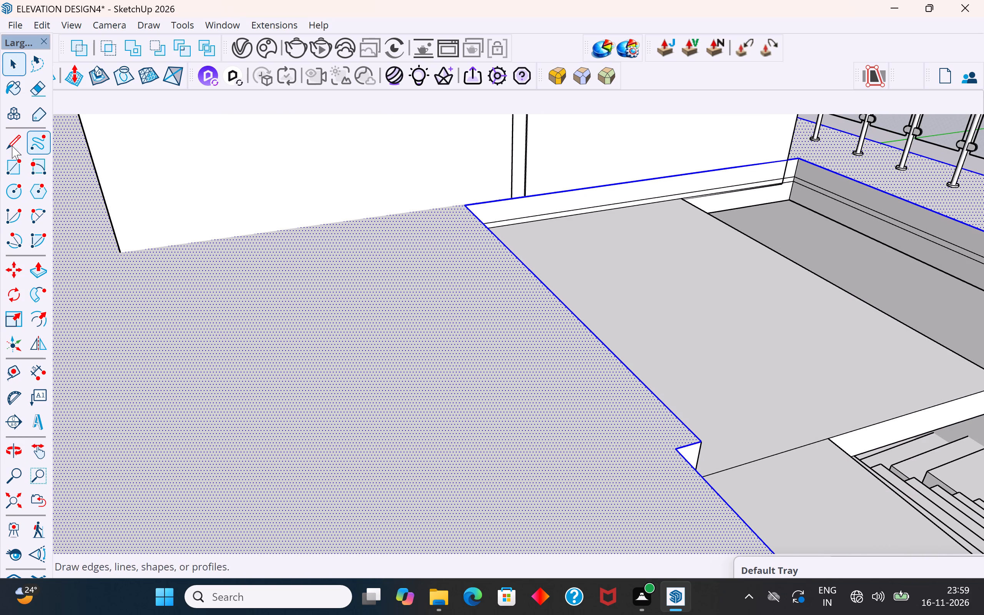
left_click(12, 146)
left_click(465, 207)
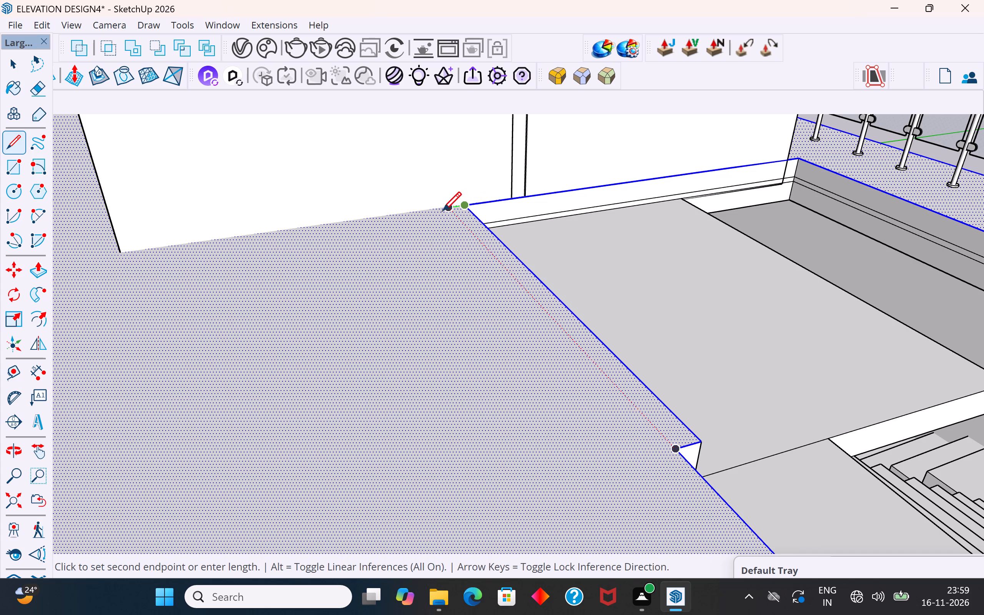
left_click(445, 211)
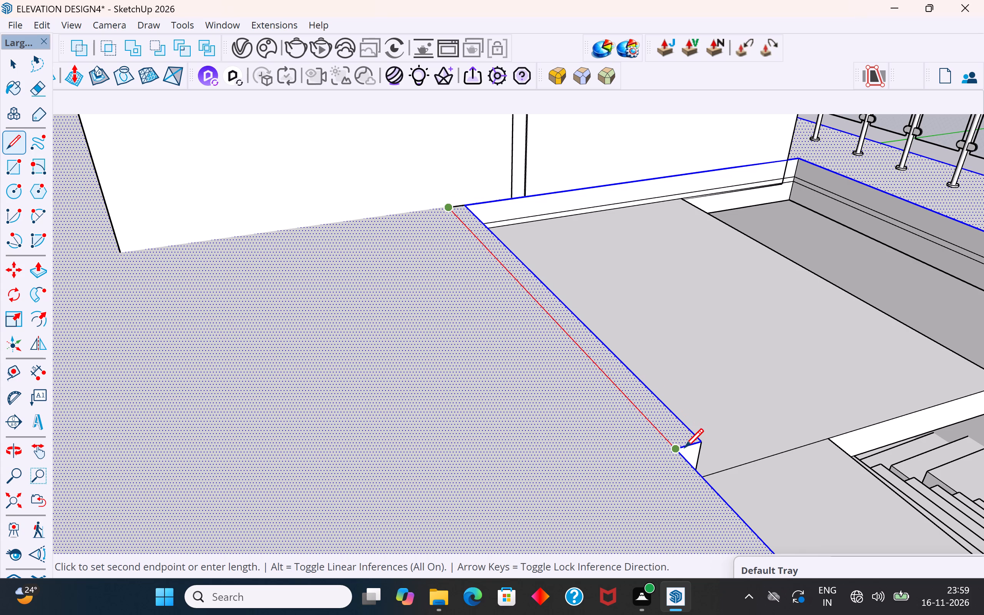
left_click(679, 450)
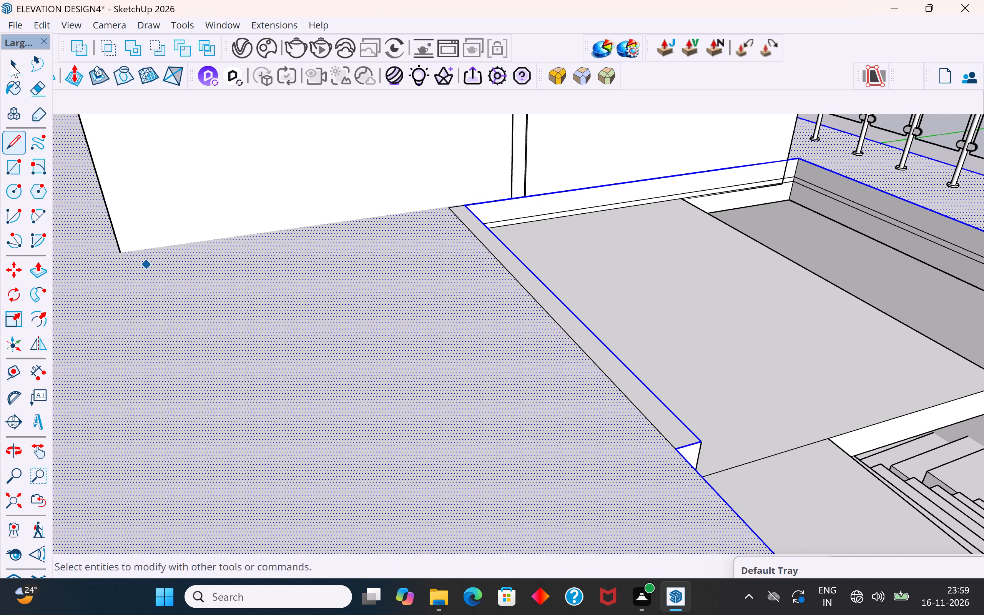
left_click(11, 64)
scroll(441, 344, "down", 5)
left_click(563, 373)
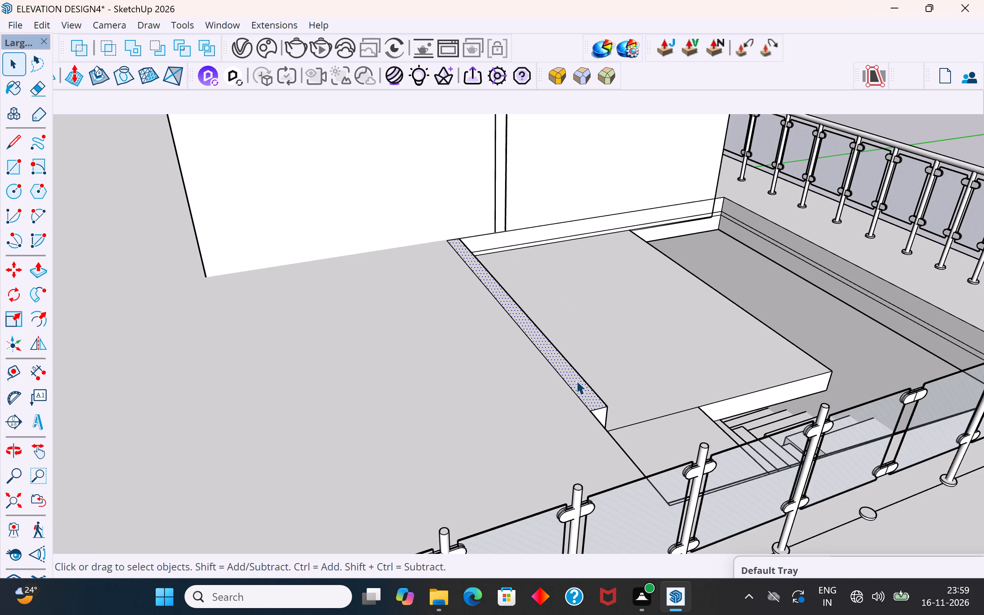
Push/Pull the narrow floor strip up to the underside of the roof slab to form a wall beside the opening.
scroll(557, 369, "down", 6)
middle_click_drag(550, 349, 551, 317)
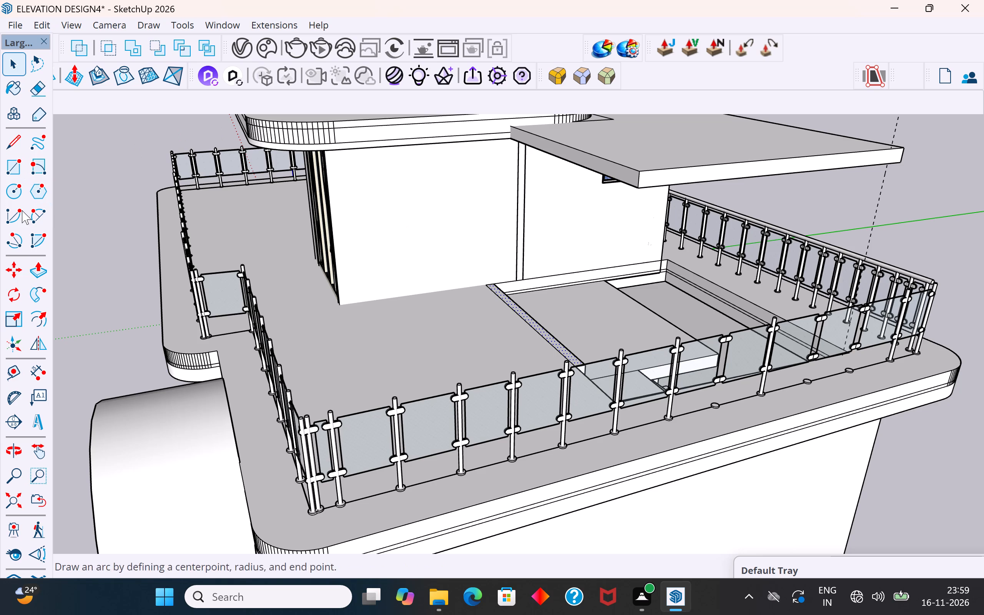
left_click(39, 273)
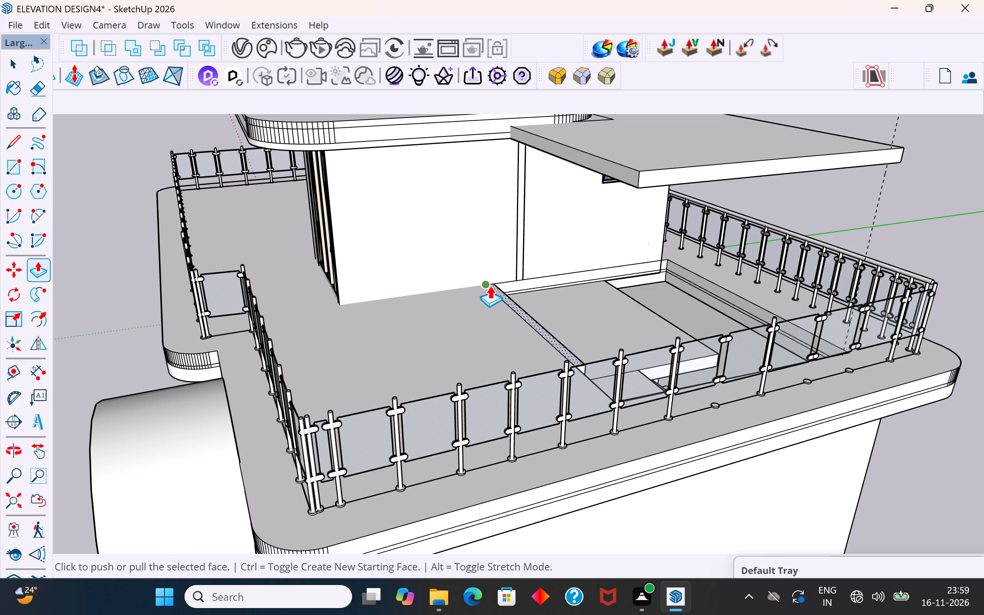
left_click(490, 285)
left_click(491, 139)
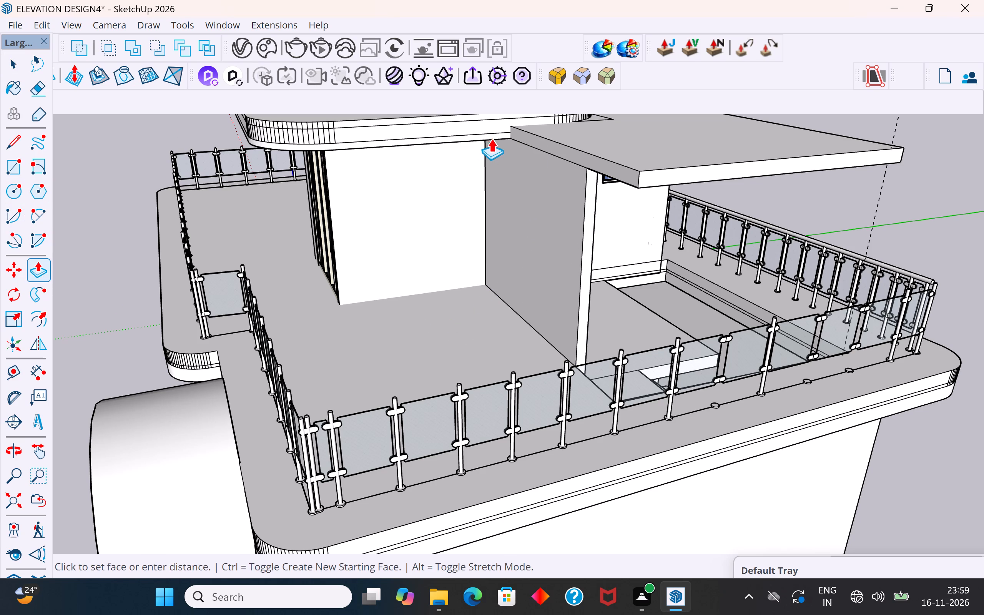
middle_click_drag(558, 199, 505, 279)
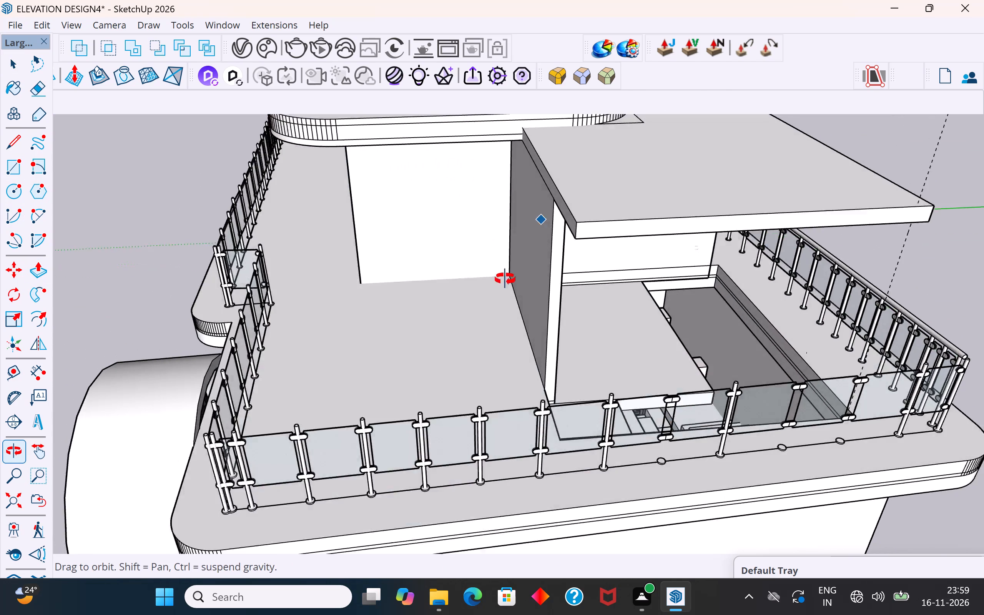
middle_click_drag(505, 279, 508, 284)
scroll(528, 170, "up", 3)
middle_click_drag(527, 167, 577, 152)
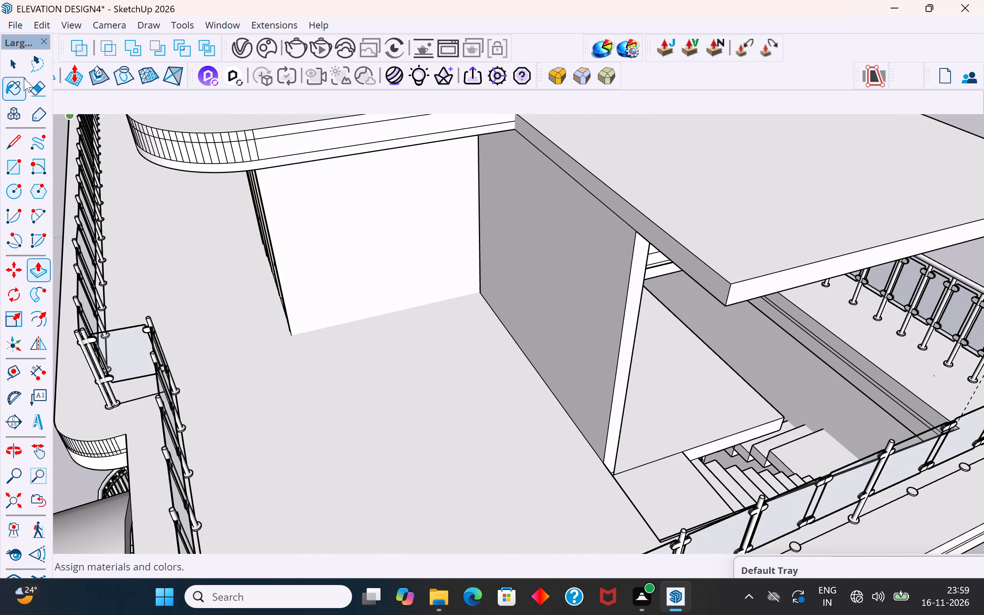
left_click(22, 74)
scroll(255, 391, "down", 10)
left_click(742, 284)
Delete all guides from the model.
middle_click_drag(686, 364, 762, 311)
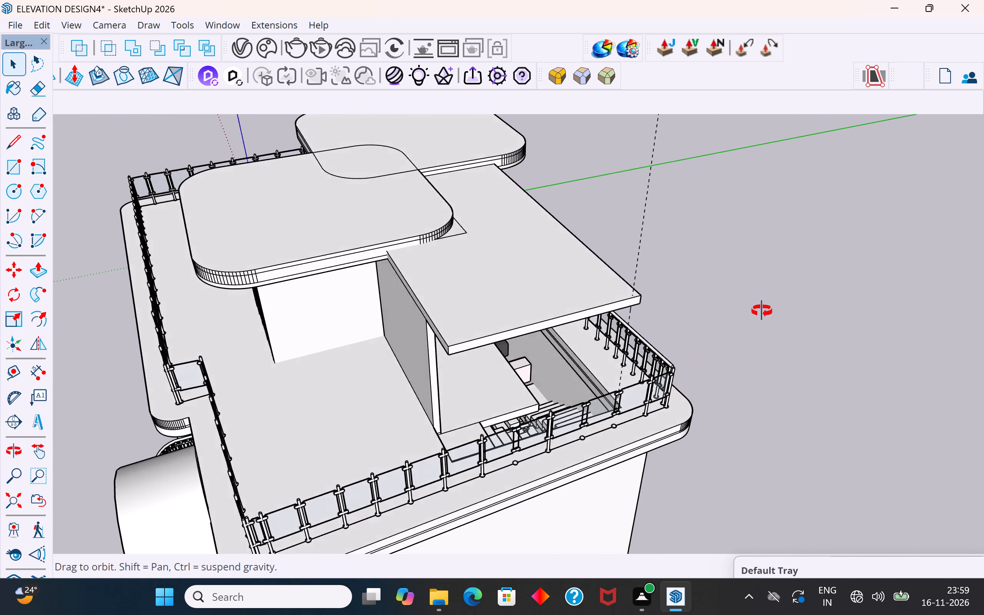
middle_click_drag(762, 311, 769, 305)
left_click(47, 31)
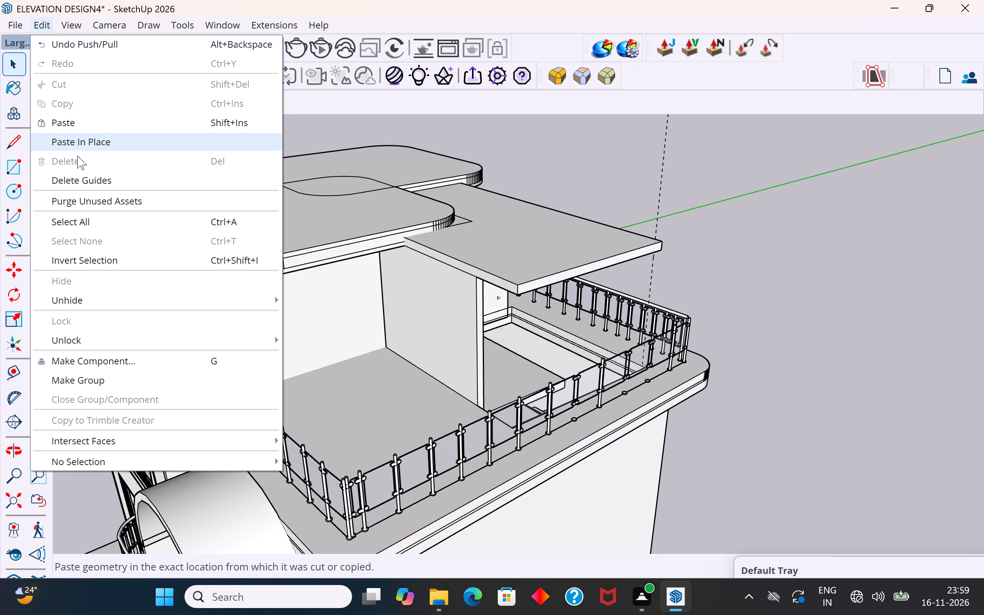
left_click(78, 177)
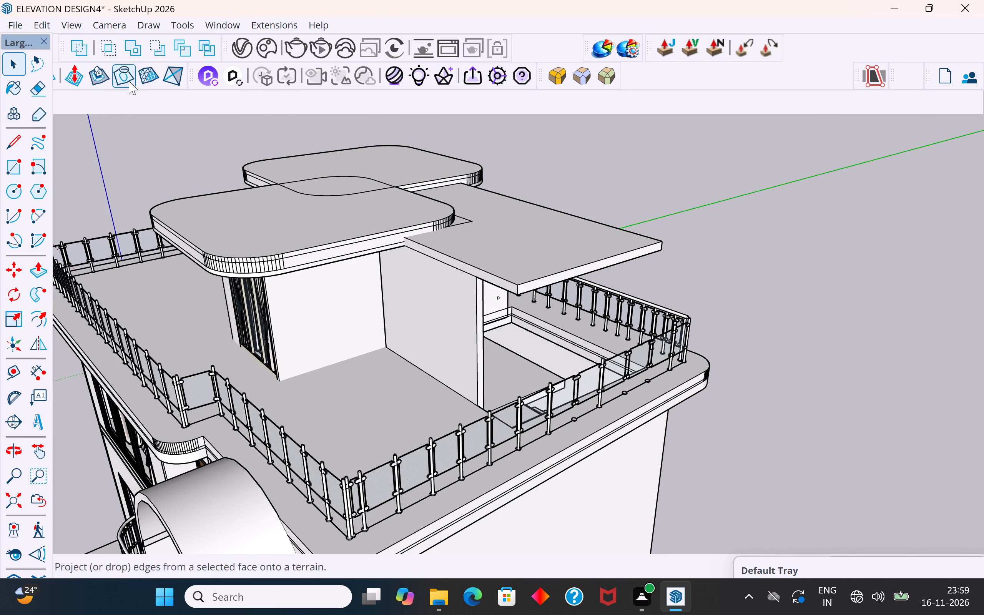
Unhide all hidden geometry in the model.
left_click(73, 26)
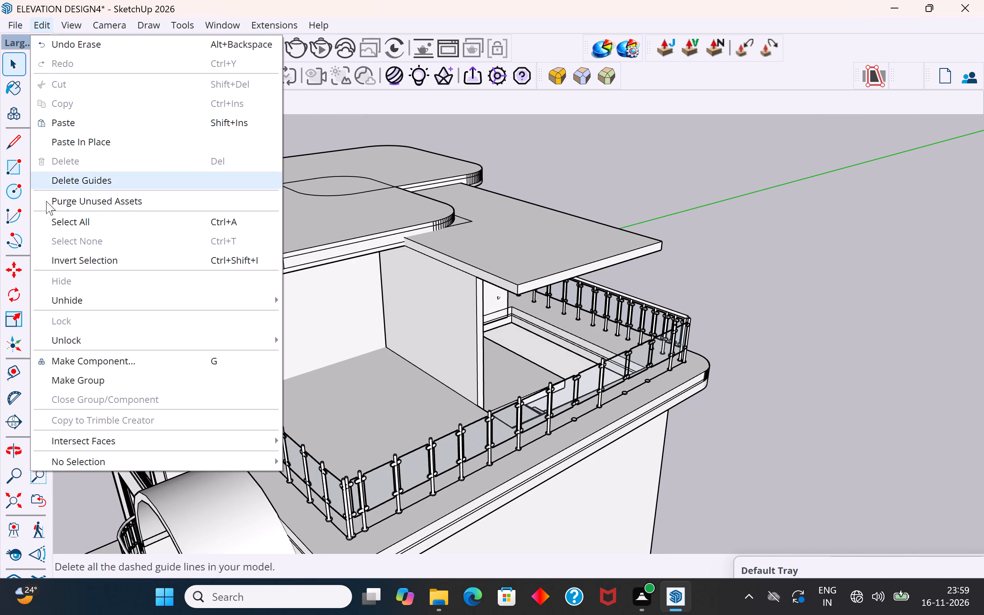
left_click(323, 334)
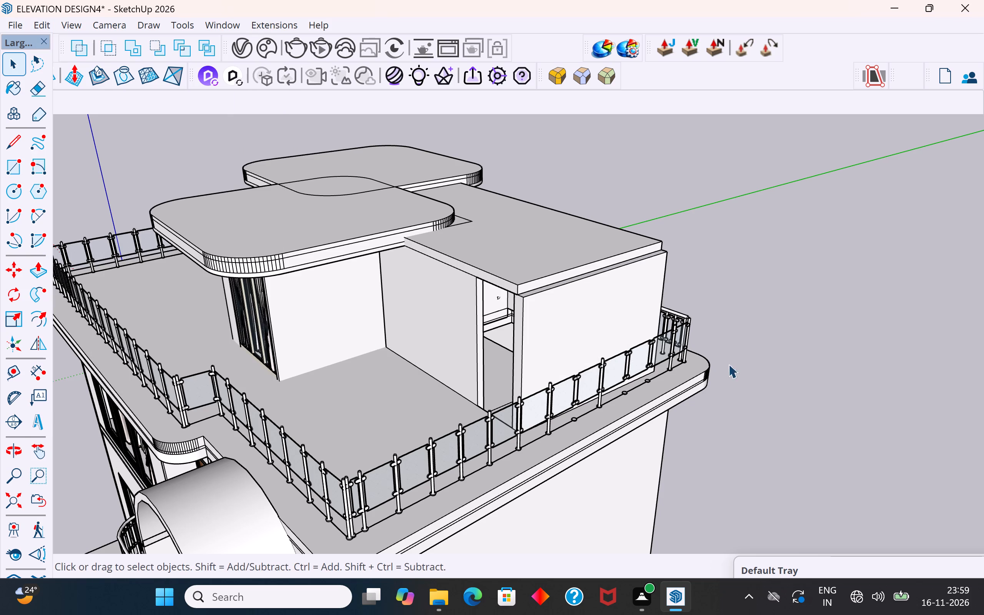
Push/Pull the end face of the stair enclosure's roof slab outward to the outer face of the end wall.
middle_click_drag(761, 368, 814, 372)
scroll(593, 230, "up", 3)
scroll(613, 270, "up", 1)
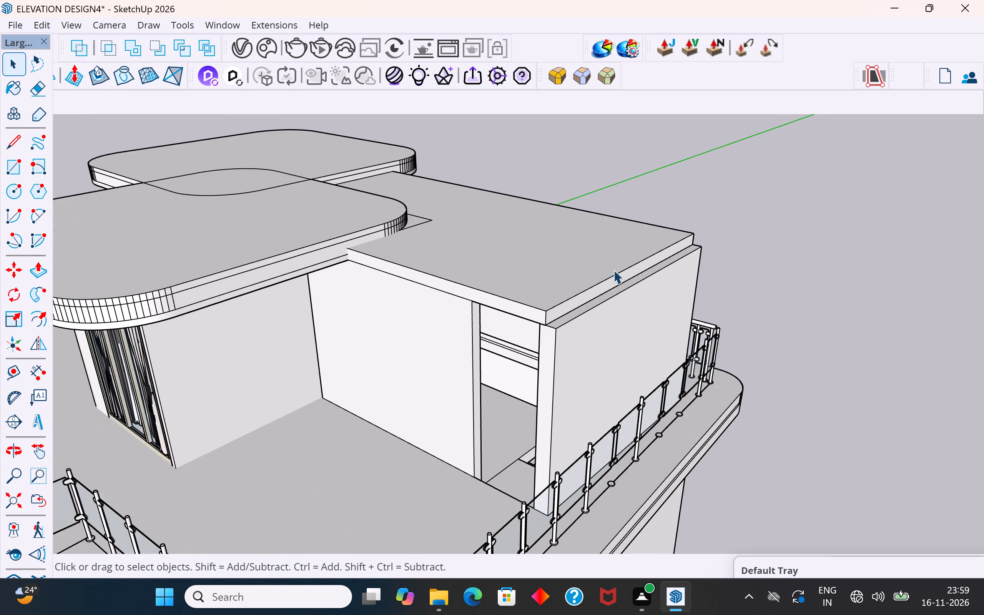
scroll(613, 270, "up", 1)
middle_click_drag(728, 234, 205, 282)
scroll(220, 228, "up", 4)
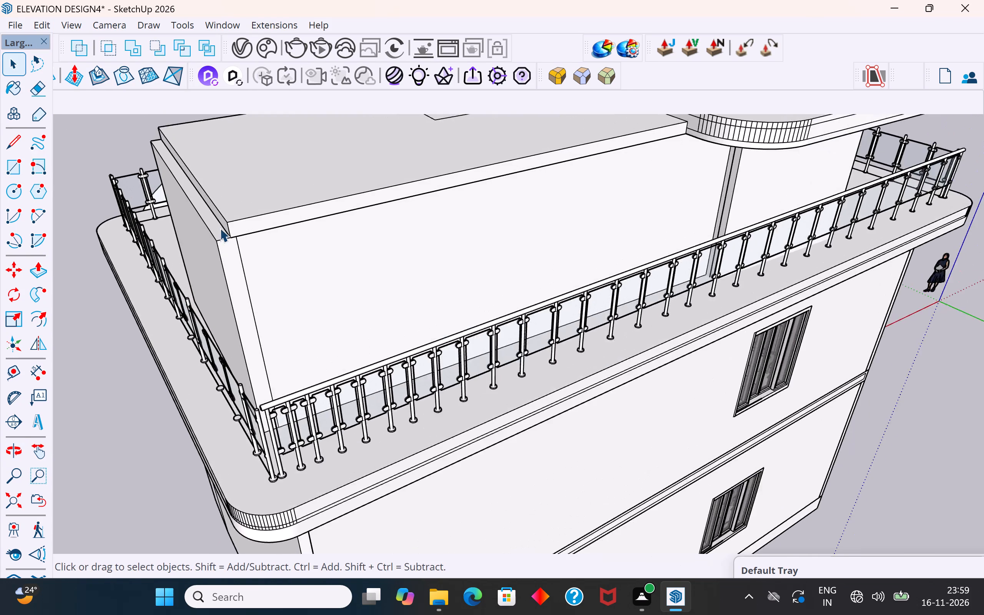
scroll(220, 228, "up", 2)
left_click(219, 215)
scroll(218, 218, "up", 5)
middle_click_drag(223, 217, 236, 207)
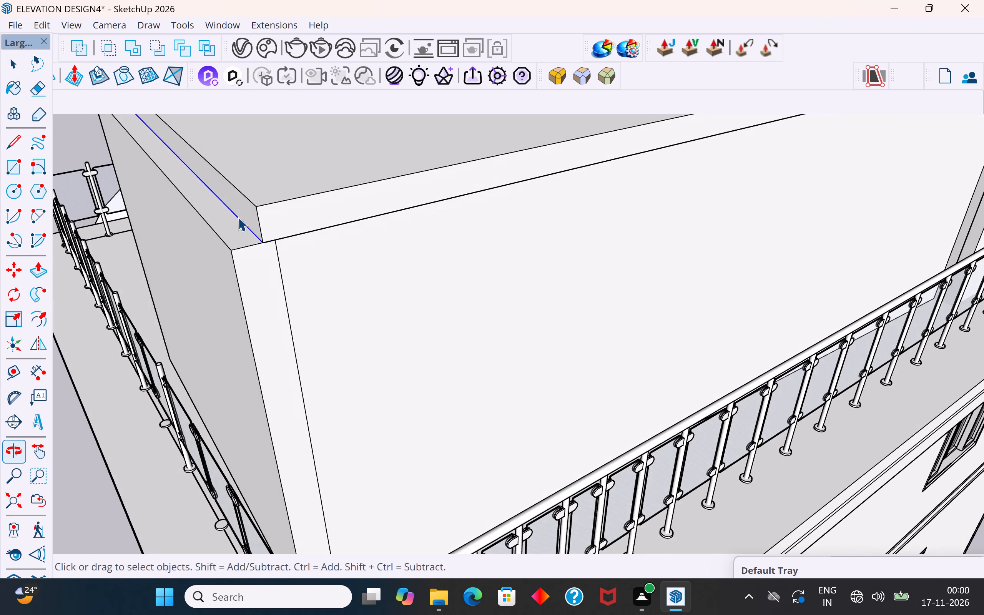
left_click(238, 217)
left_click(243, 214)
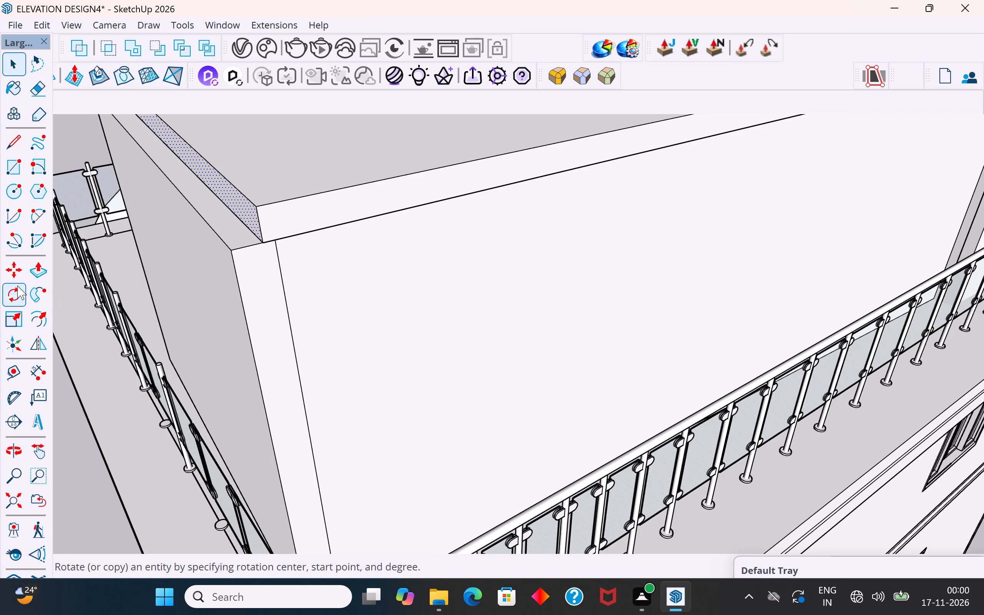
left_click(33, 277)
left_click(267, 243)
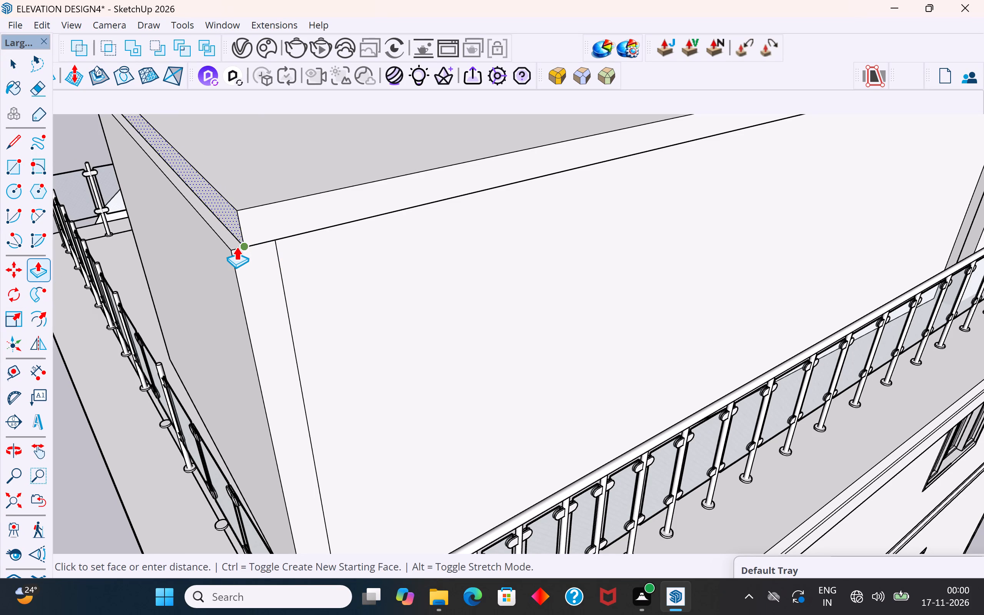
left_click(233, 246)
scroll(311, 342, "down", 5)
middle_click_drag(335, 333, 846, 281)
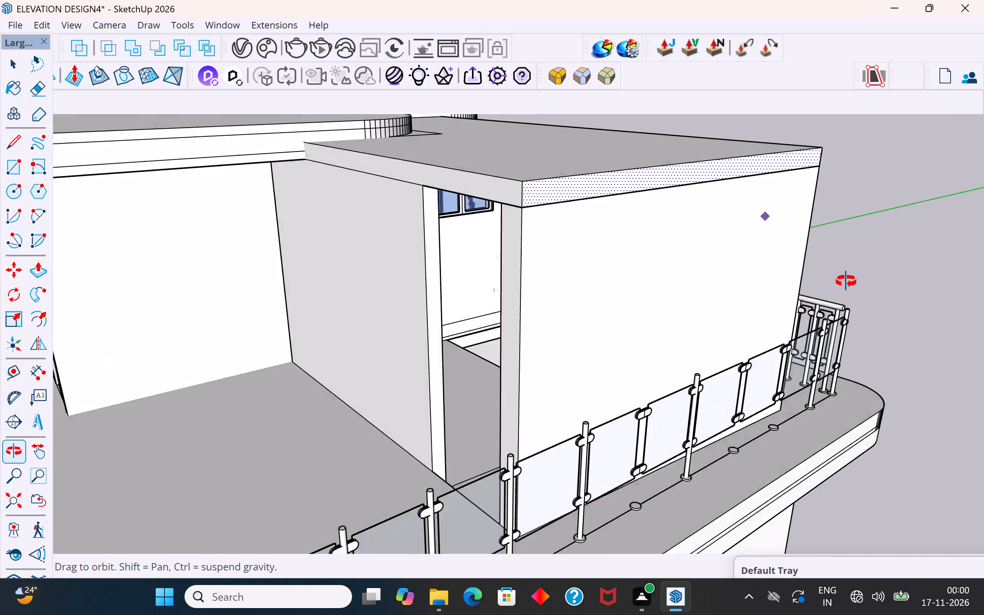
middle_click_drag(846, 281, 862, 281)
left_click(12, 65)
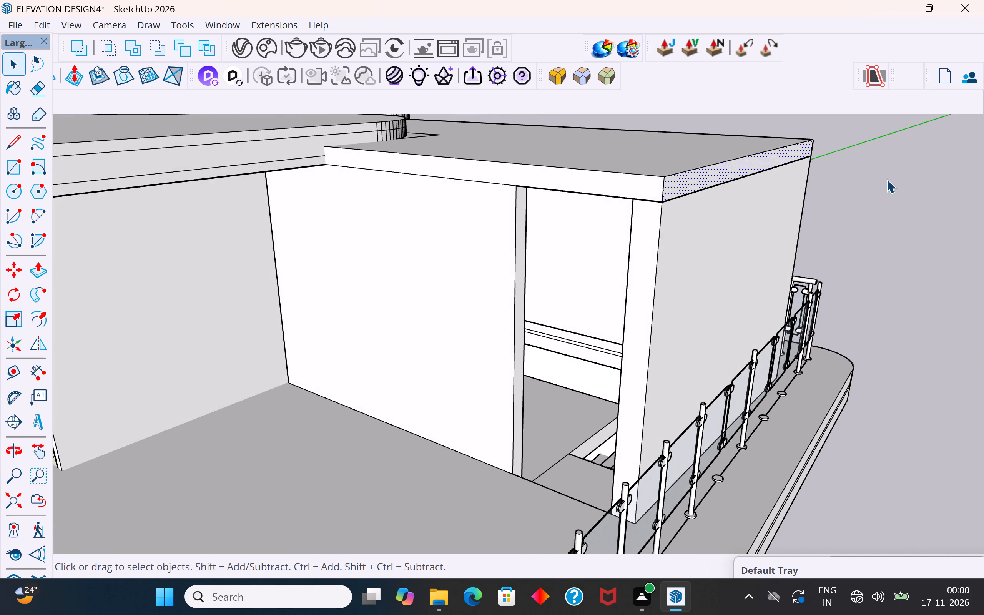
left_click(886, 179)
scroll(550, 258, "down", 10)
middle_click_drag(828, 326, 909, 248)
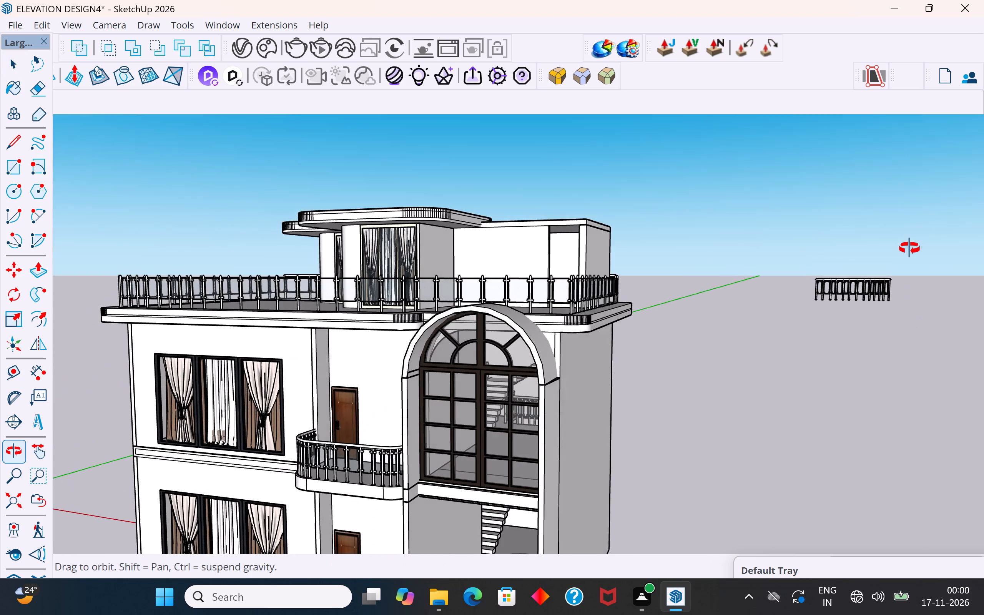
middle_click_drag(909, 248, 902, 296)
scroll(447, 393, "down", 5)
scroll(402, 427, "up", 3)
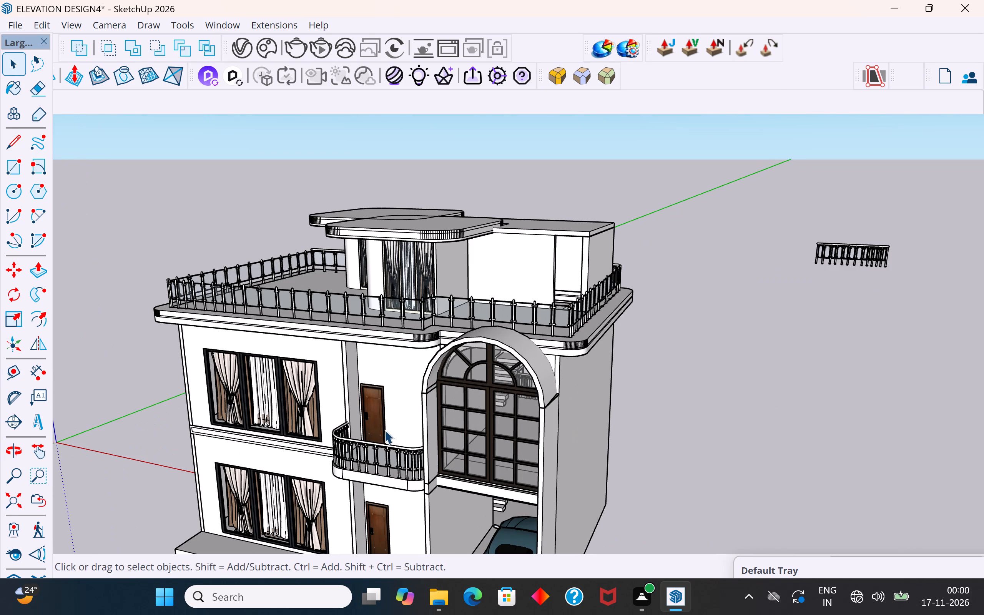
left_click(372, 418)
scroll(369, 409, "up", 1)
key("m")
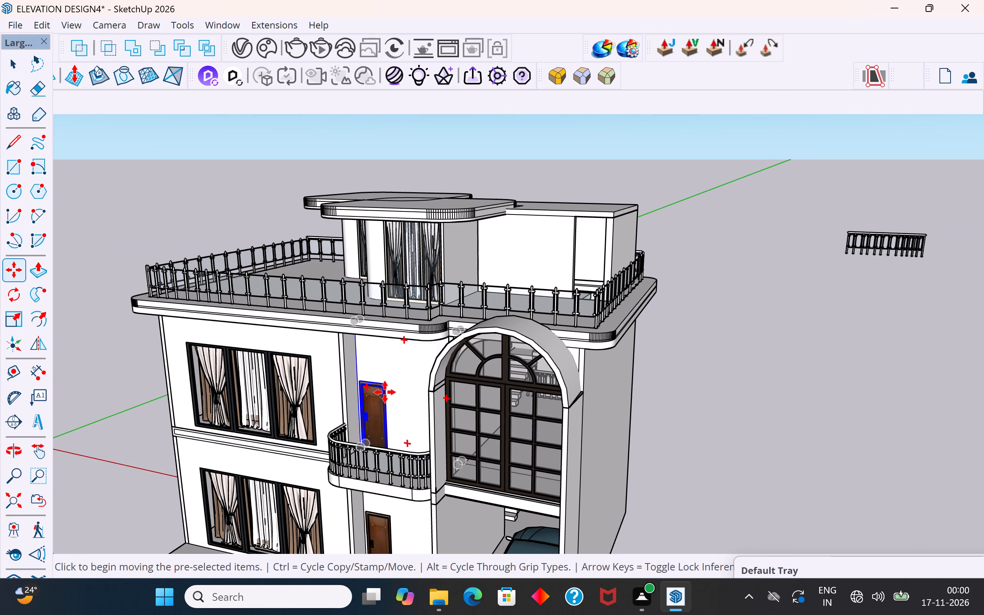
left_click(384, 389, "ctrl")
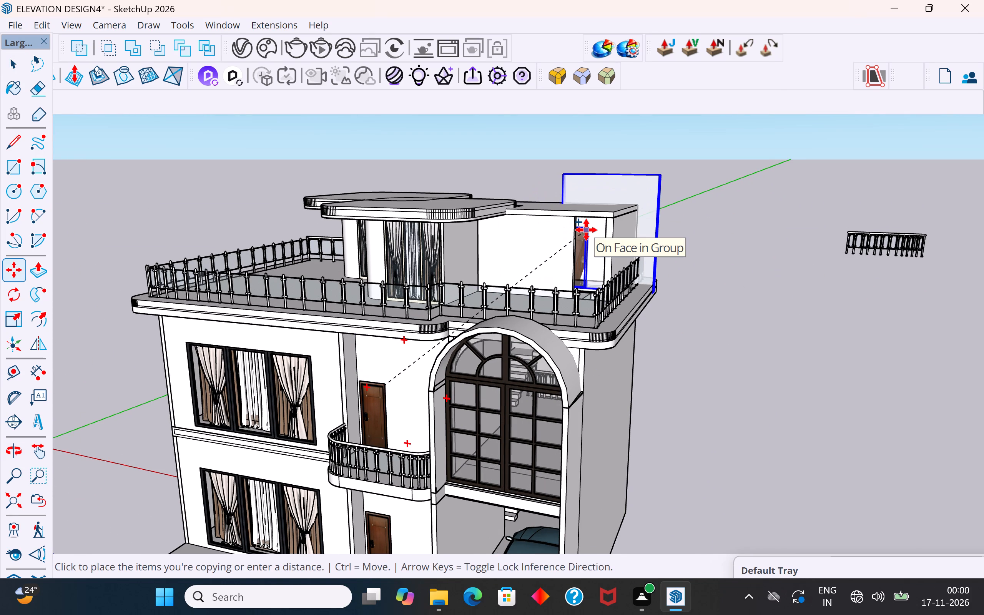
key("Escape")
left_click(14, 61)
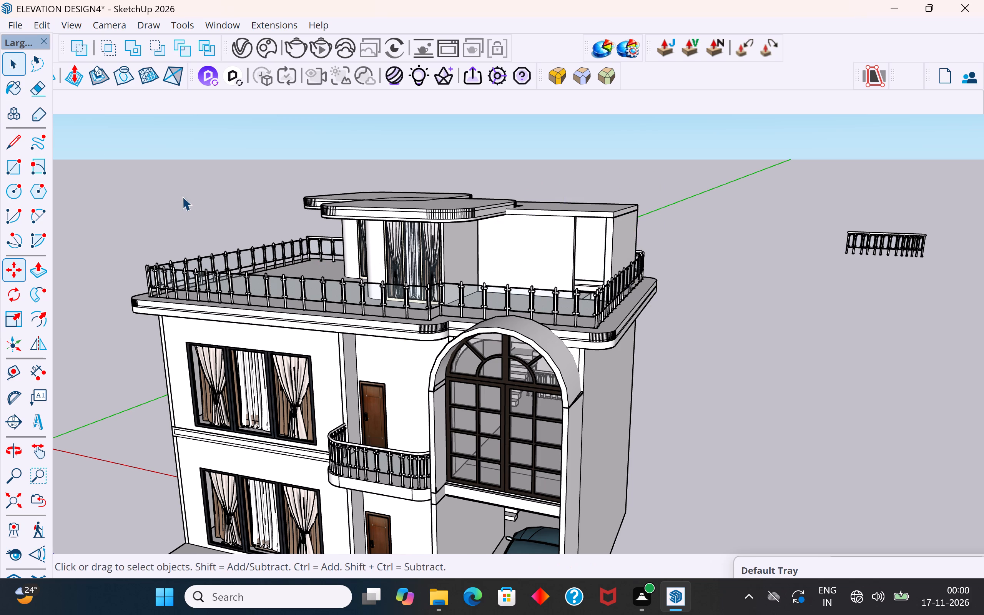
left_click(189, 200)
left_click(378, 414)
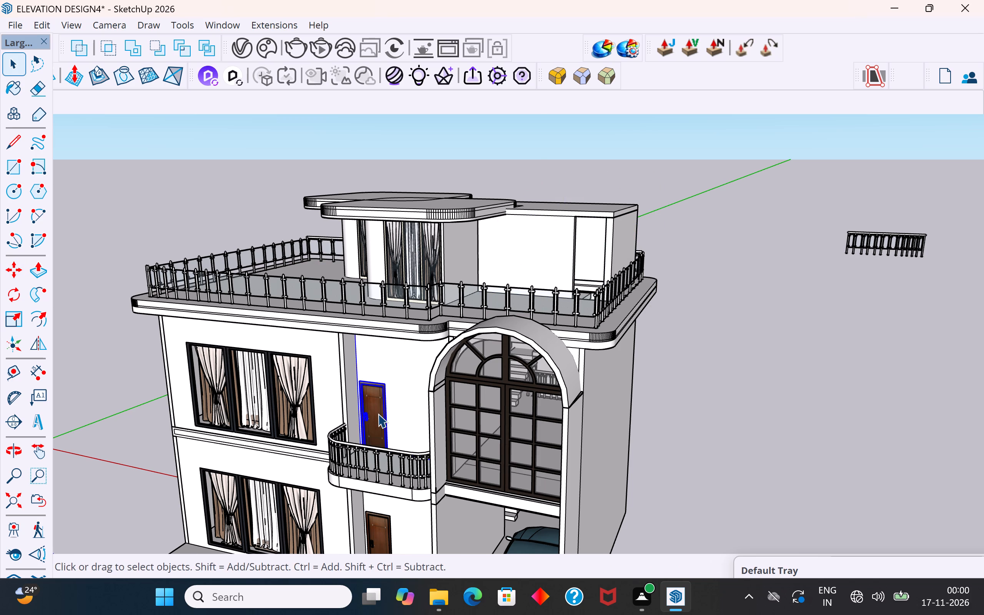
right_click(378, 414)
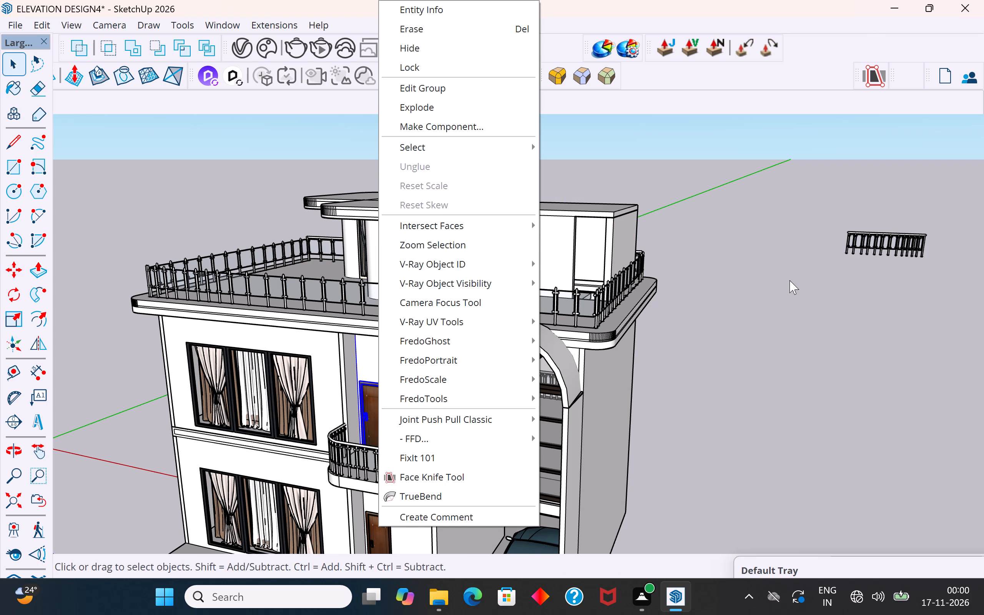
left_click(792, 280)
Copy the ground-floor wall group containing the wooden door to the empty ground in front of the house.
scroll(727, 304, "down", 11)
middle_click_drag(721, 347, 686, 419)
scroll(562, 432, "up", 2)
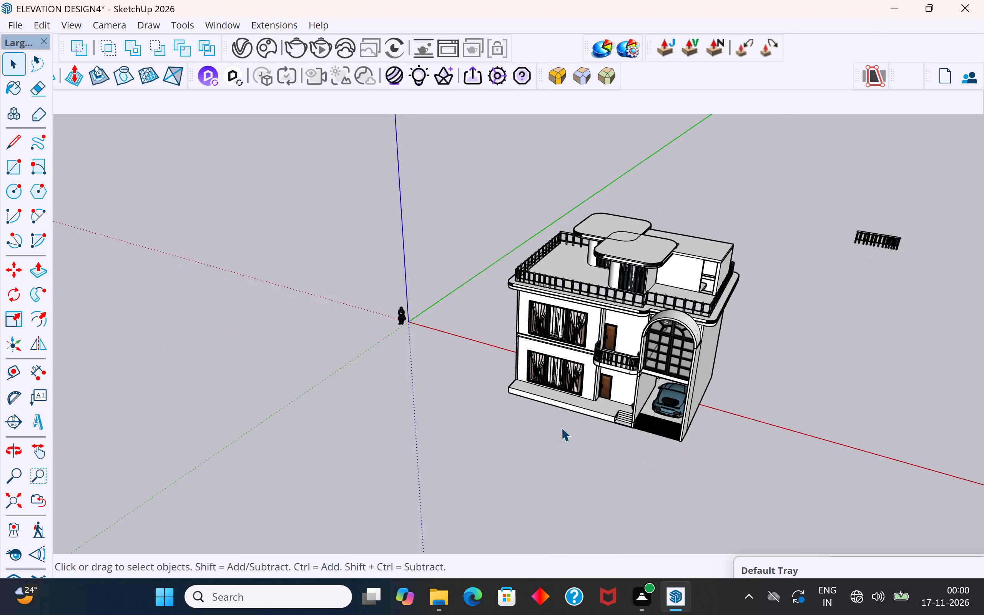
scroll(561, 427, "up", 5)
left_click(600, 374)
scroll(609, 372, "up", 3)
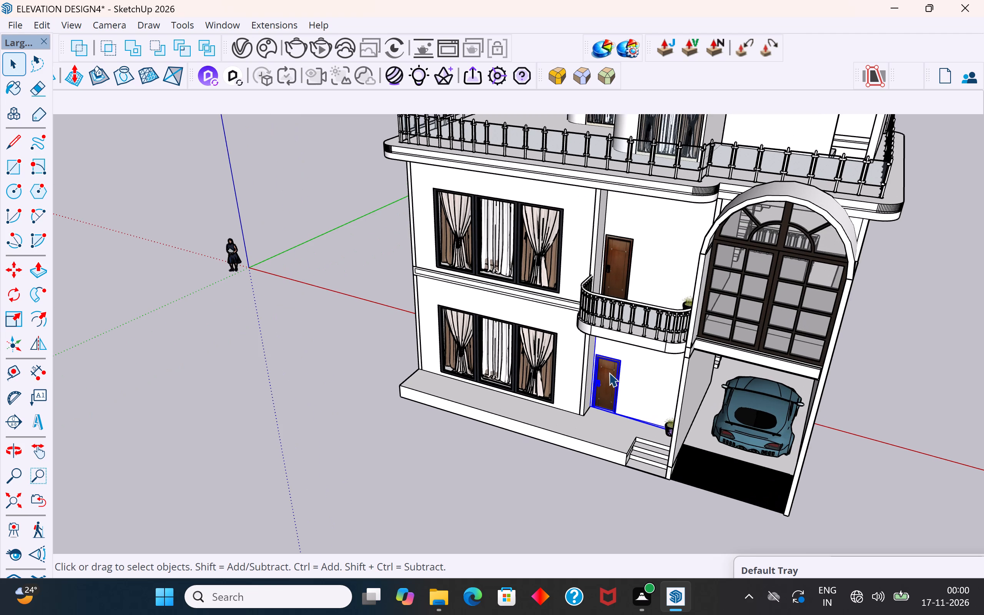
key("m")
left_click(591, 410, "ctrl")
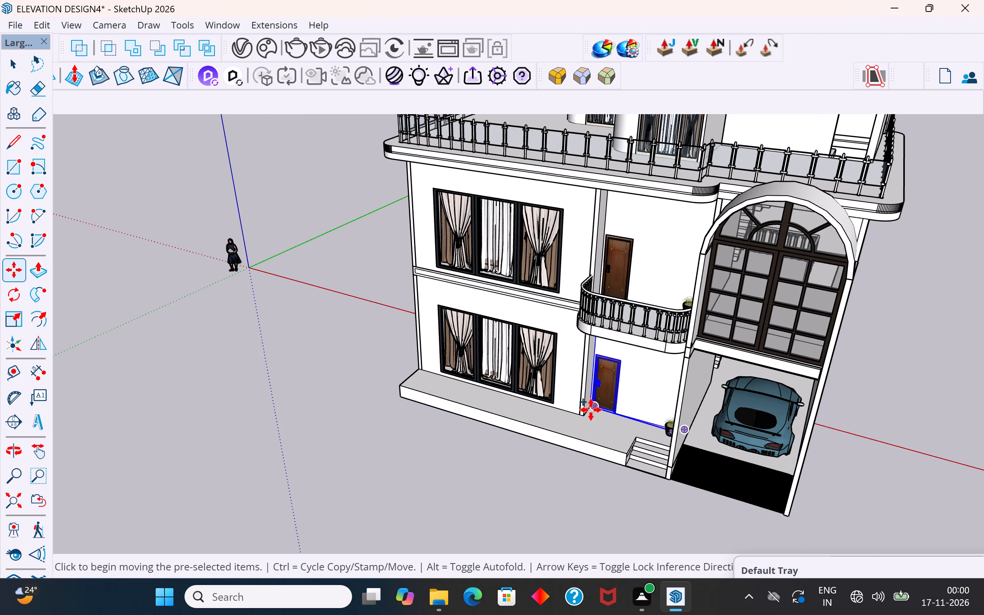
left_click(277, 446)
left_click(11, 68)
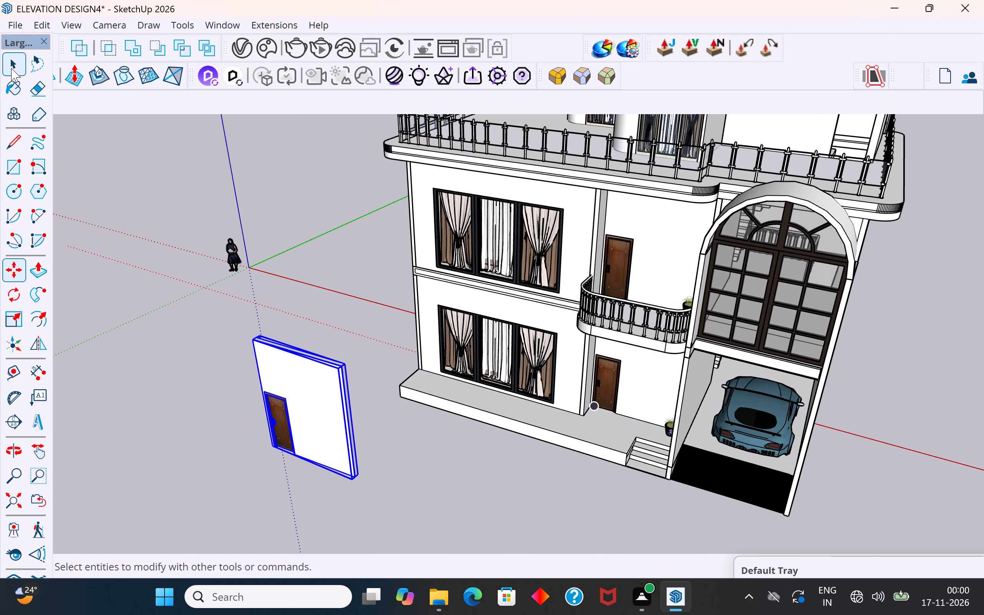
Explode the copied wall group so its wooden door can be selected separately.
left_click(231, 241)
left_click(308, 301)
left_click(276, 455)
left_click(304, 432)
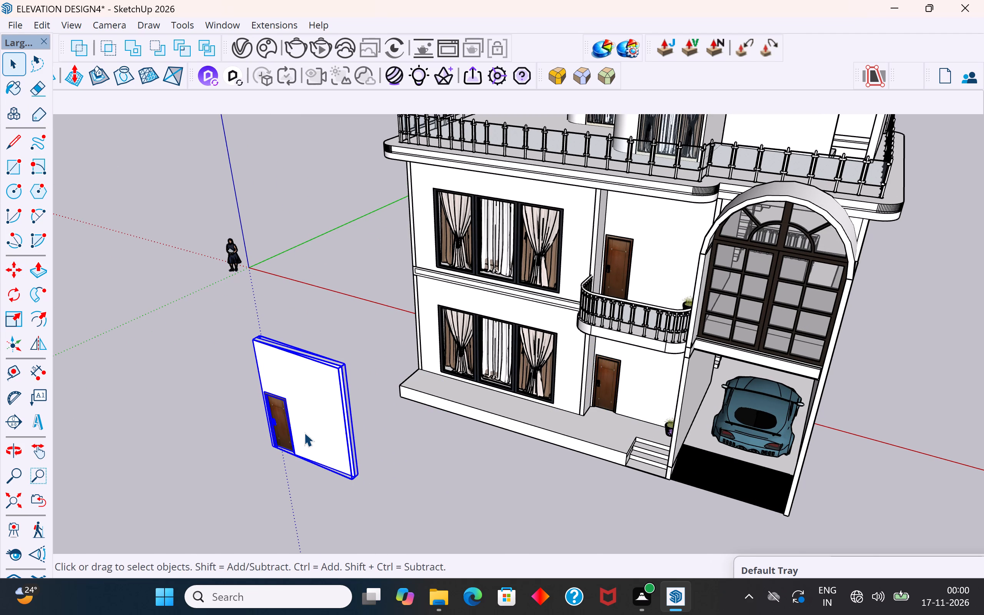
right_click(304, 432)
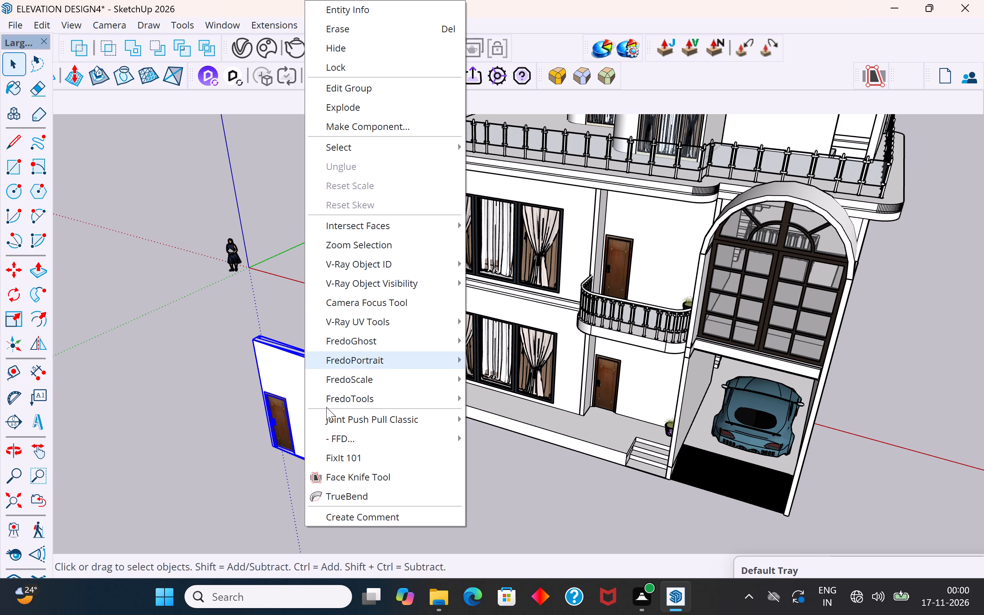
left_click(347, 106)
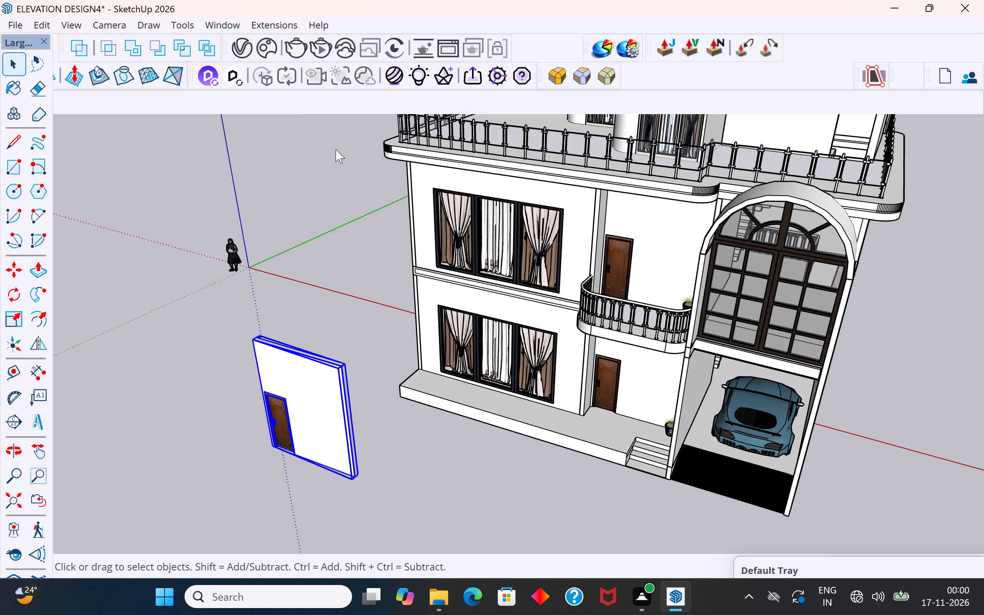
left_click(404, 469)
Copy the wooden door from the exploded wall into the terrace stair enclosure's doorway, against the end wall under the slab.
left_click(283, 419)
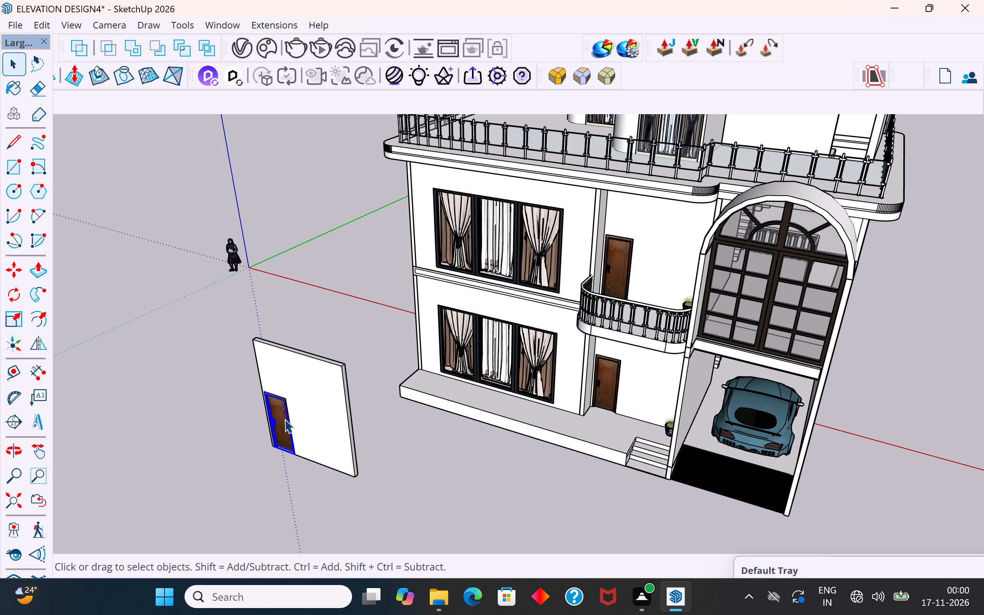
key("m")
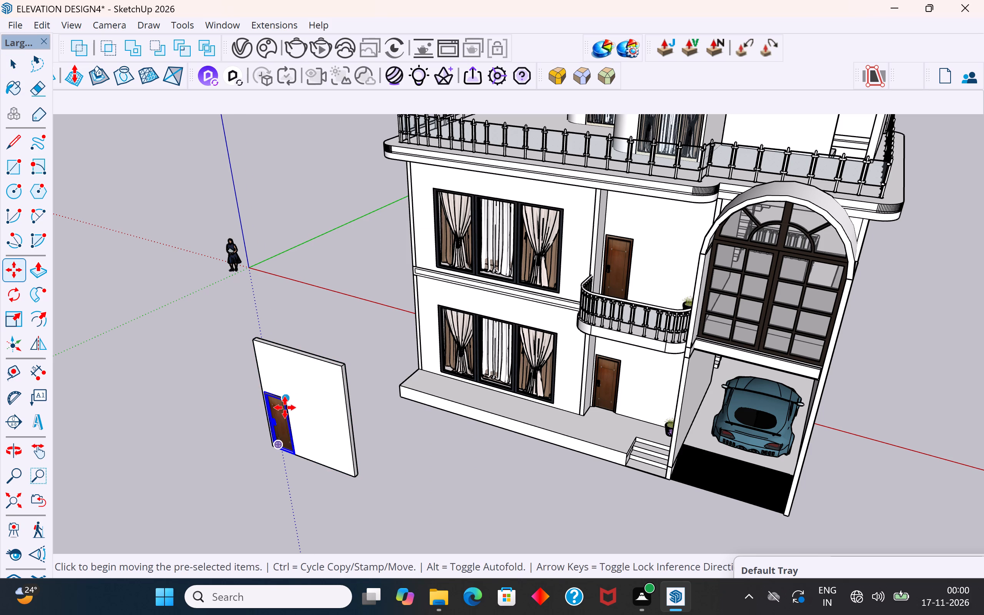
left_click(285, 407, "ctrl")
scroll(270, 470, "down", 9)
scroll(525, 345, "up", 3)
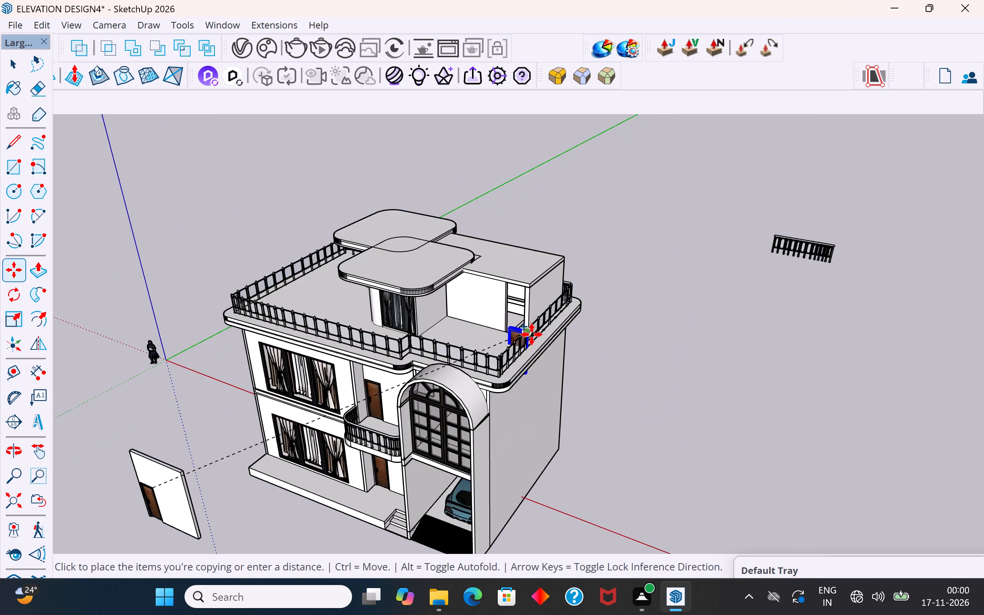
scroll(532, 334, "up", 16)
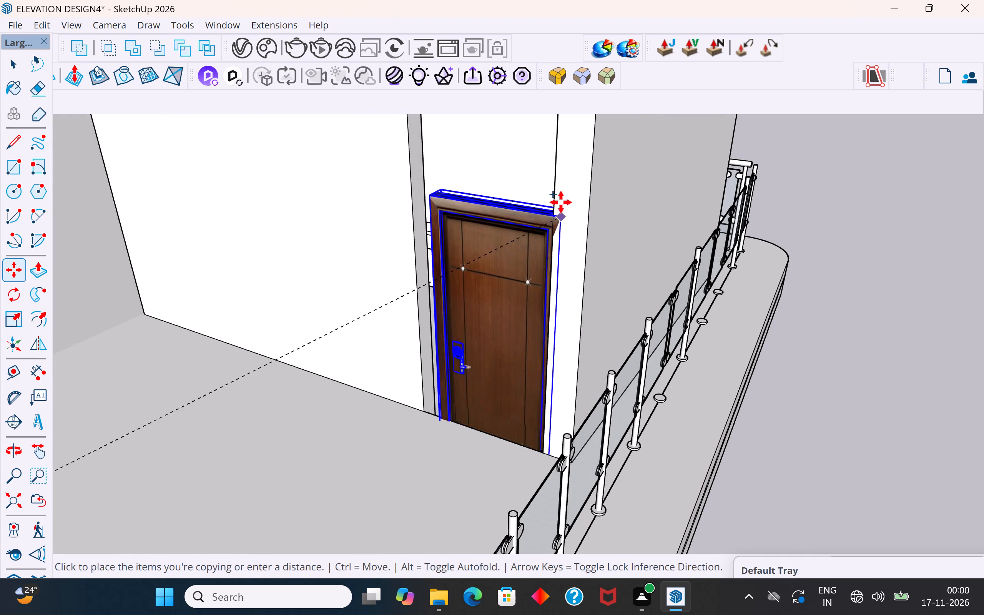
scroll(555, 357, "down", 9)
middle_click_drag(562, 272, 579, 248)
scroll(573, 234, "up", 5)
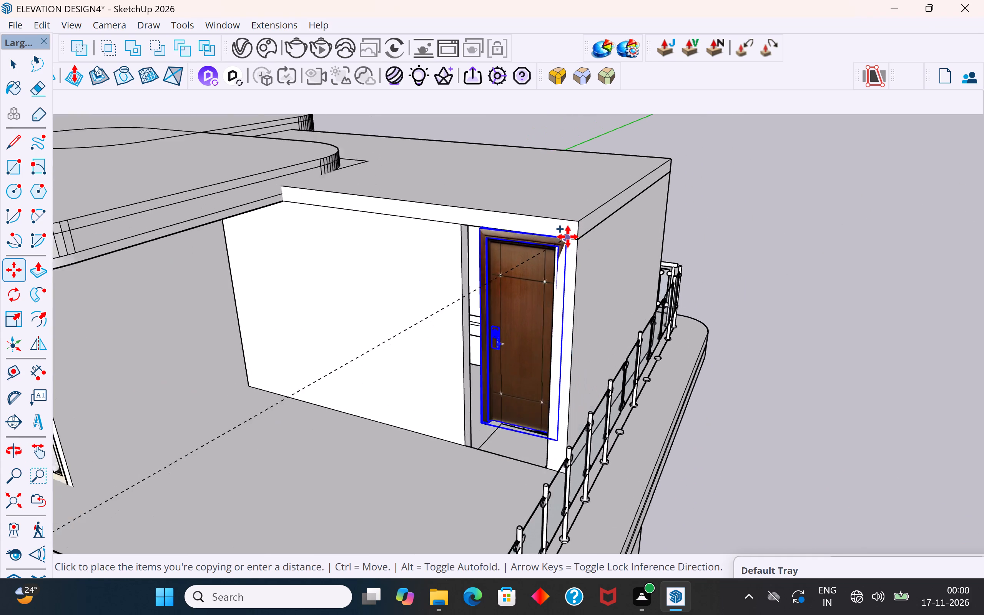
scroll(568, 237, "up", 1)
left_click(554, 238)
Move the copied door down so its bottom corner meets the terrace floor beside the end wall.
scroll(516, 456, "up", 1)
middle_click_drag(521, 456, 574, 450)
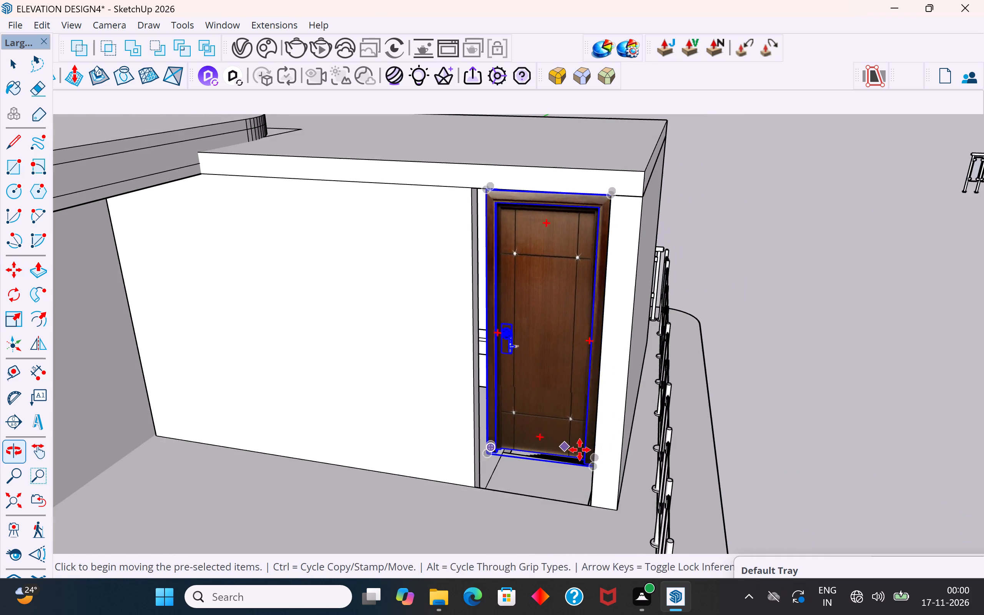
scroll(596, 474, "up", 4)
left_click(590, 464)
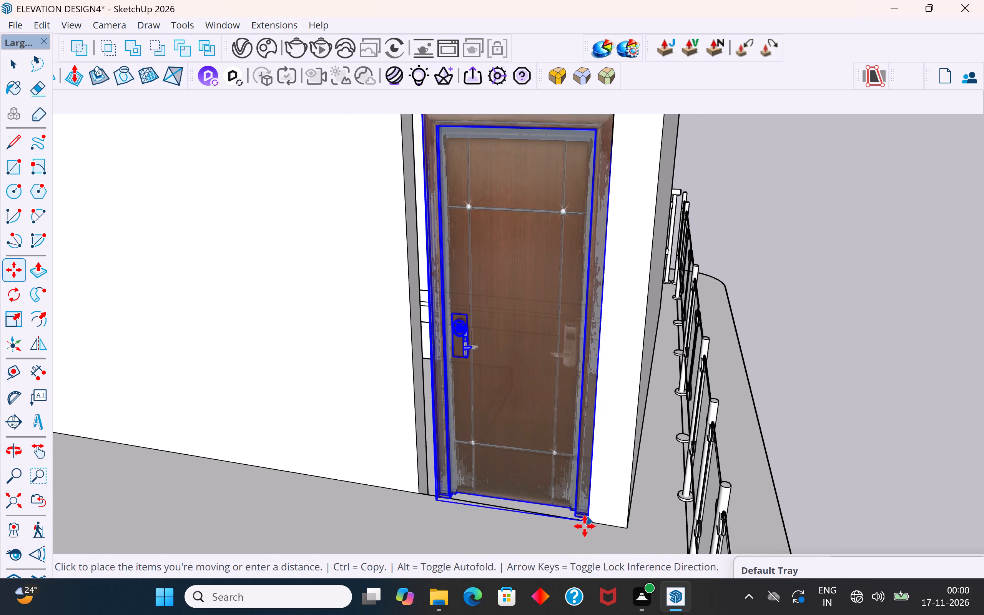
left_click(590, 524)
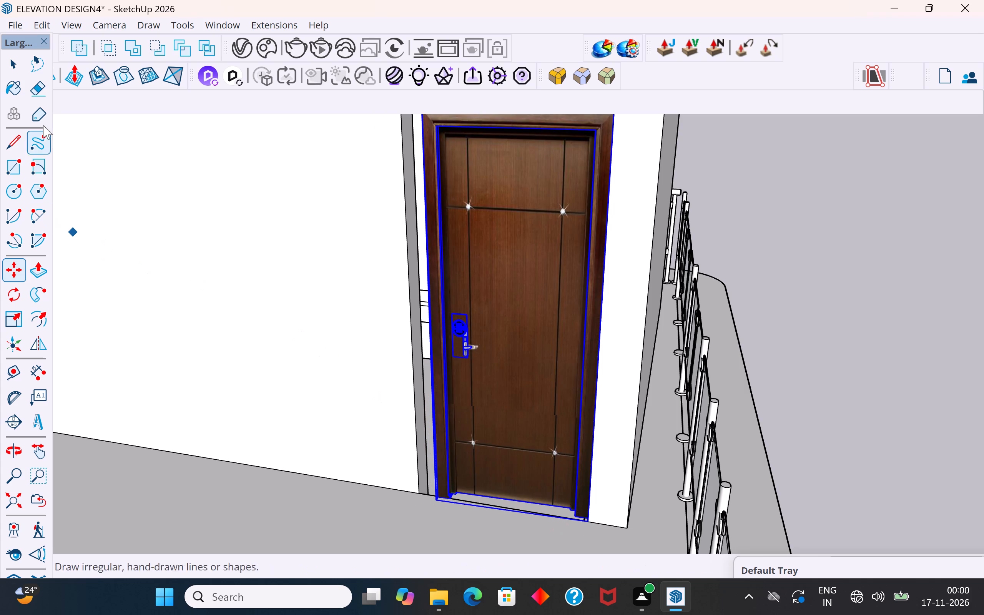
left_click(15, 70)
Scale the copied door's width from its handle side so the frame reaches the adjoining wall of the terrace doorway.
key("s")
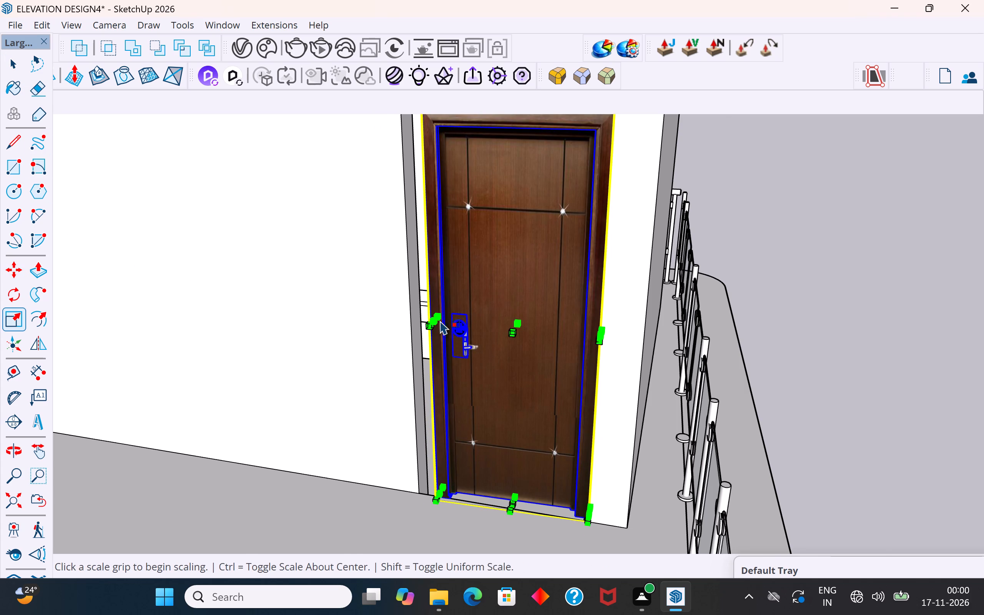
scroll(438, 321, "up", 4)
left_click(435, 319)
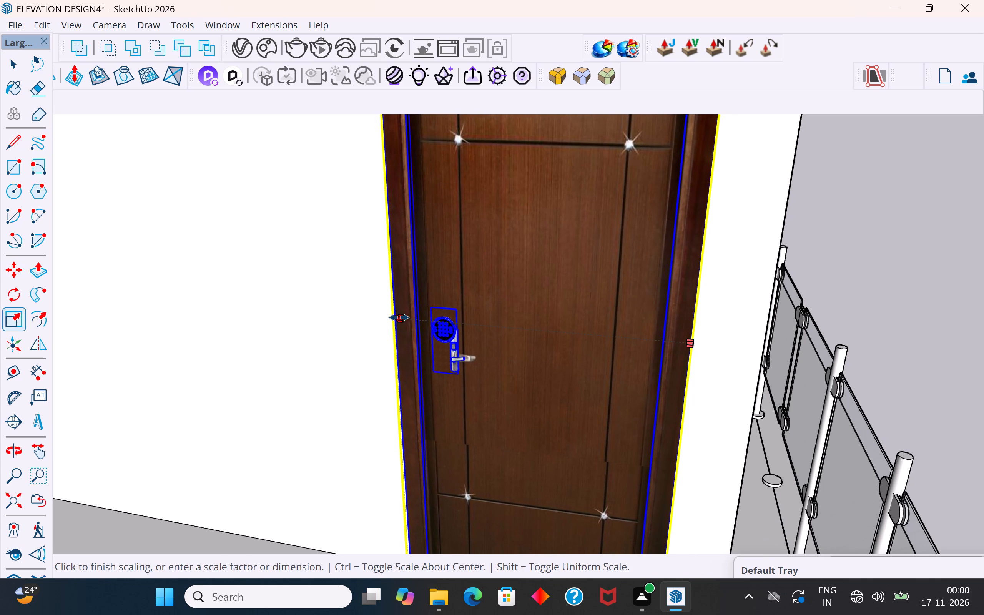
left_click_drag(399, 317, 404, 317)
middle_click_drag(404, 317, 549, 317)
scroll(554, 323, "up", 2)
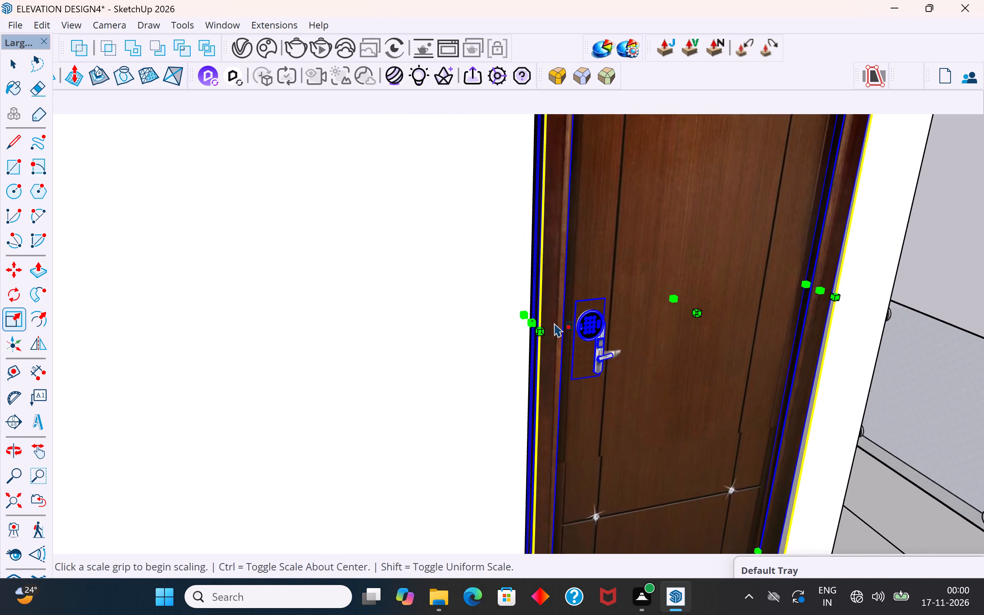
scroll(554, 323, "up", 4)
left_click_drag(522, 322, 534, 319)
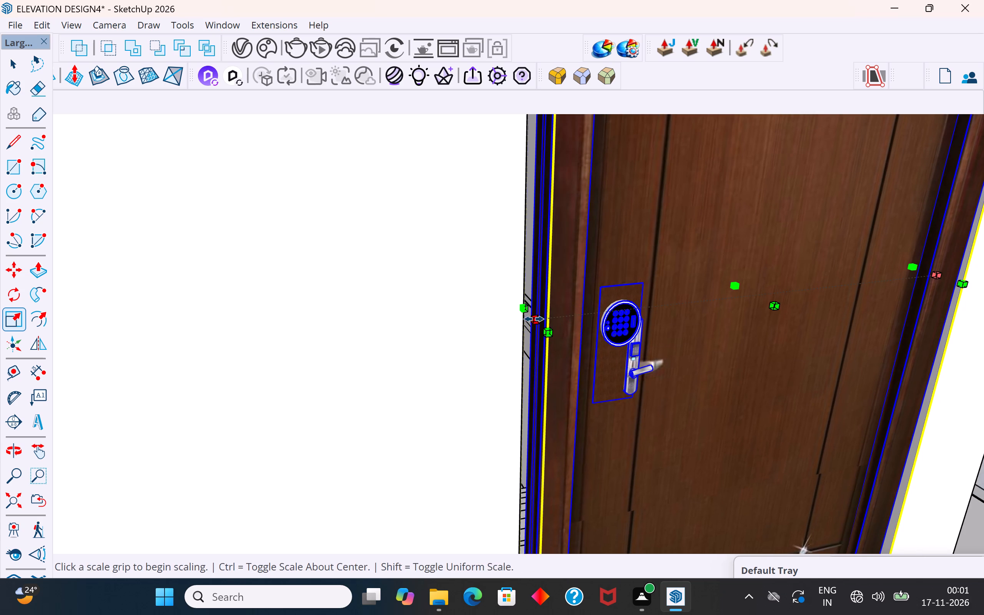
key("Escape")
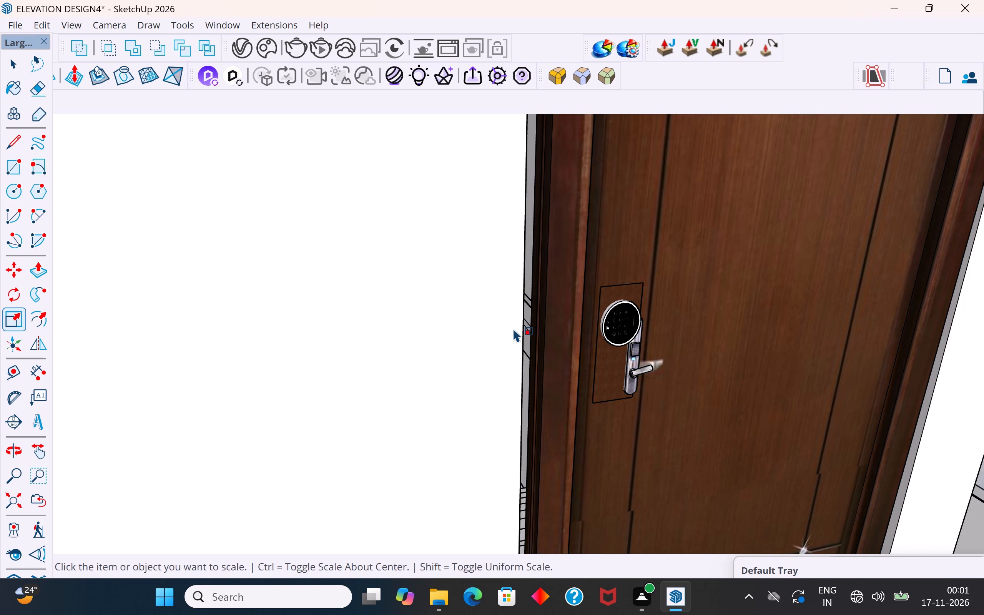
left_click(578, 309)
key("s")
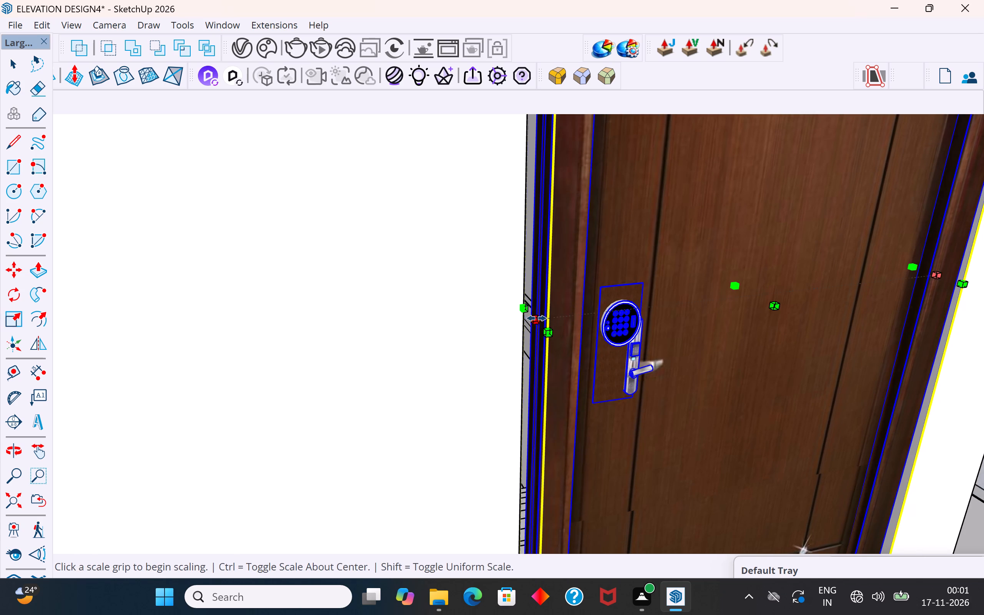
left_click(535, 321)
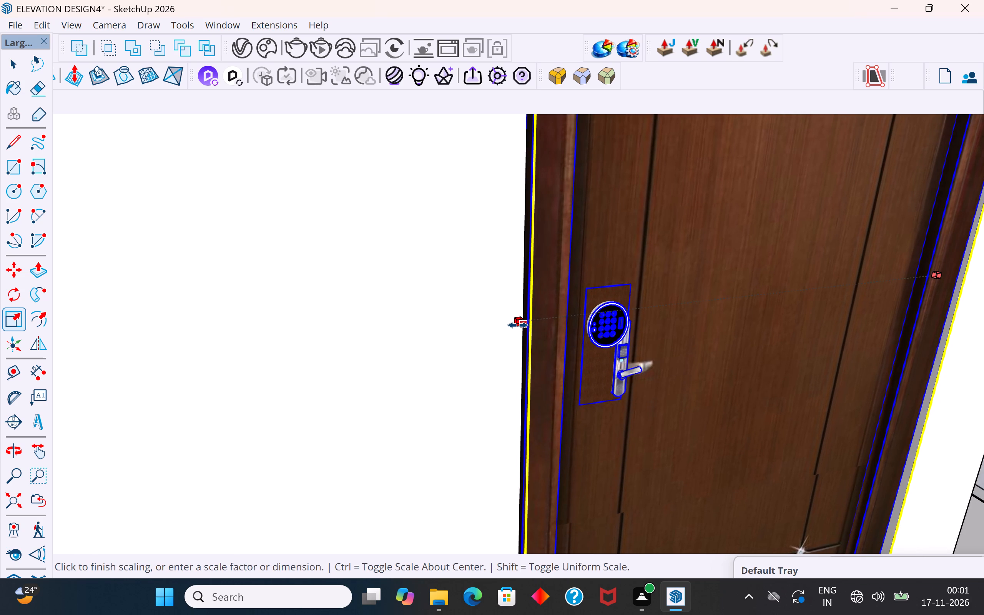
left_click(518, 325)
scroll(445, 438, "down", 18)
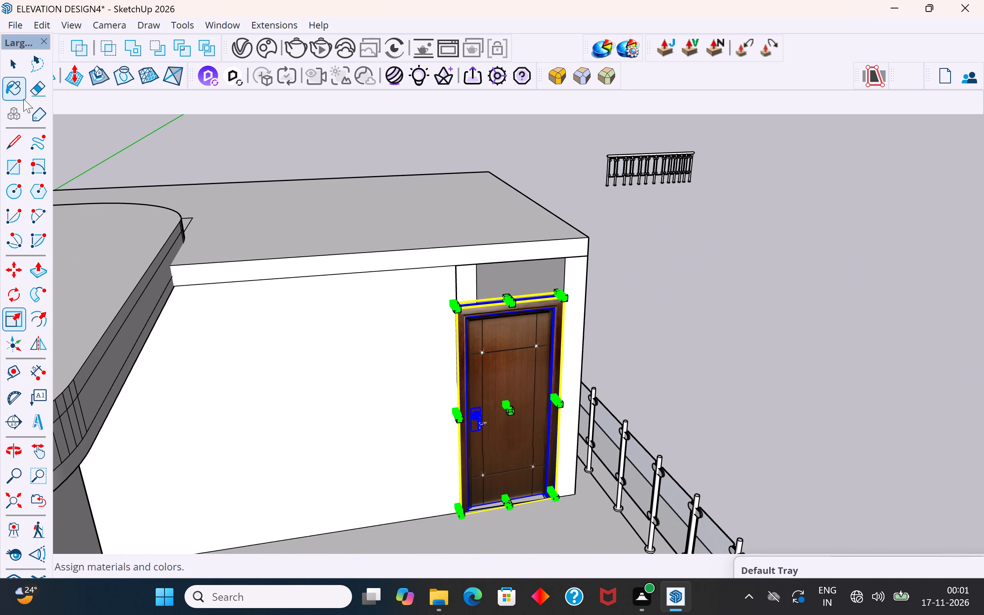
left_click(20, 67)
left_click(351, 158)
Scale the terrace door's width again from its handle side to fit the frame exactly against the doorway wall's edge.
middle_click_drag(533, 336, 440, 246)
scroll(455, 260, "down", 5)
middle_click_drag(450, 247, 430, 309)
scroll(405, 230, "up", 7)
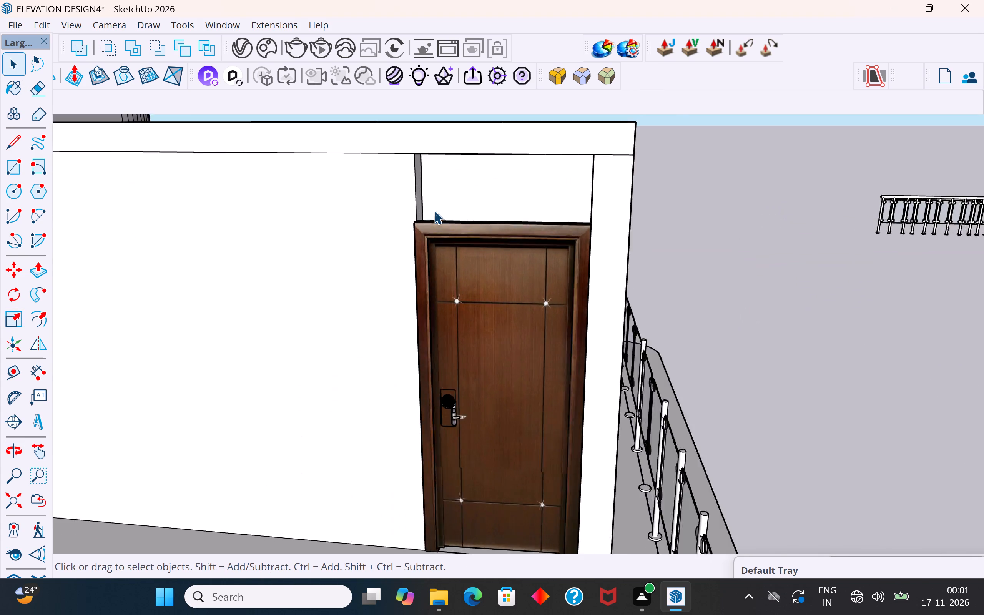
scroll(434, 210, "up", 2)
middle_click_drag(432, 239, 431, 301)
scroll(420, 334, "up", 3)
middle_click_drag(414, 329, 502, 289)
left_click(545, 306)
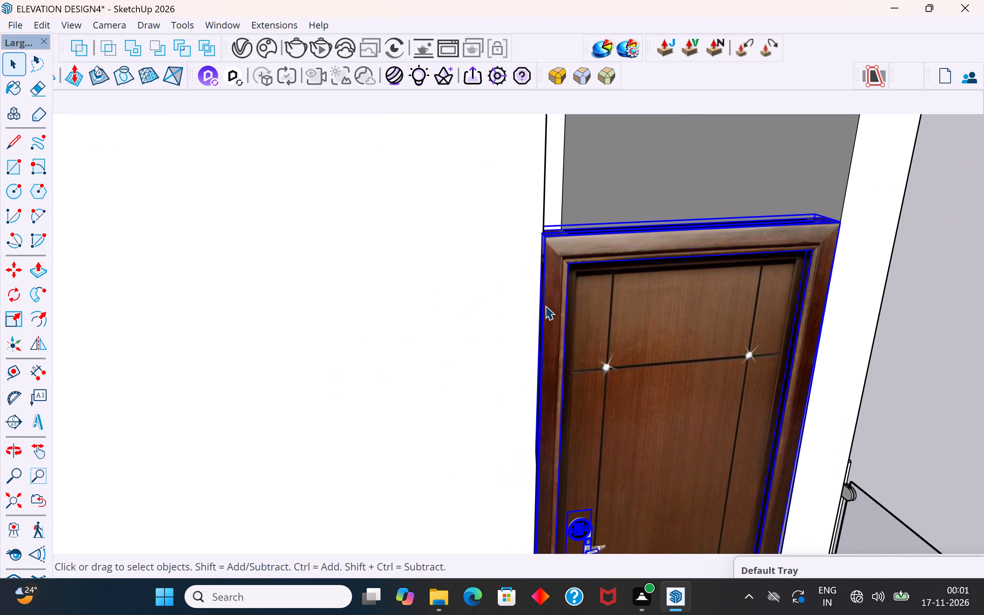
scroll(543, 304, "down", 6)
scroll(549, 222, "down", 5)
middle_click_drag(554, 376, 553, 402)
scroll(552, 367, "up", 4)
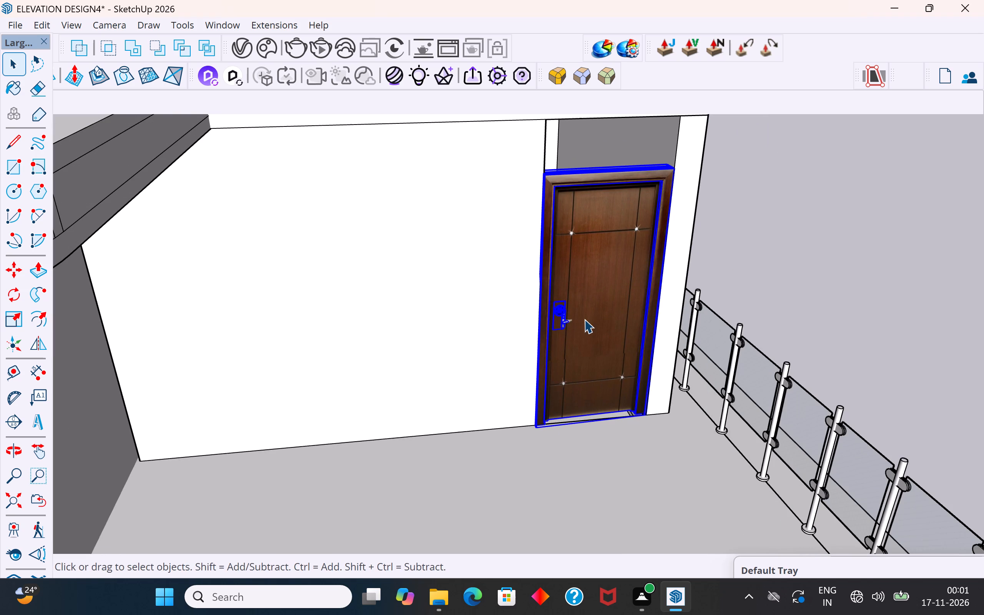
key("s")
scroll(552, 332, "up", 8)
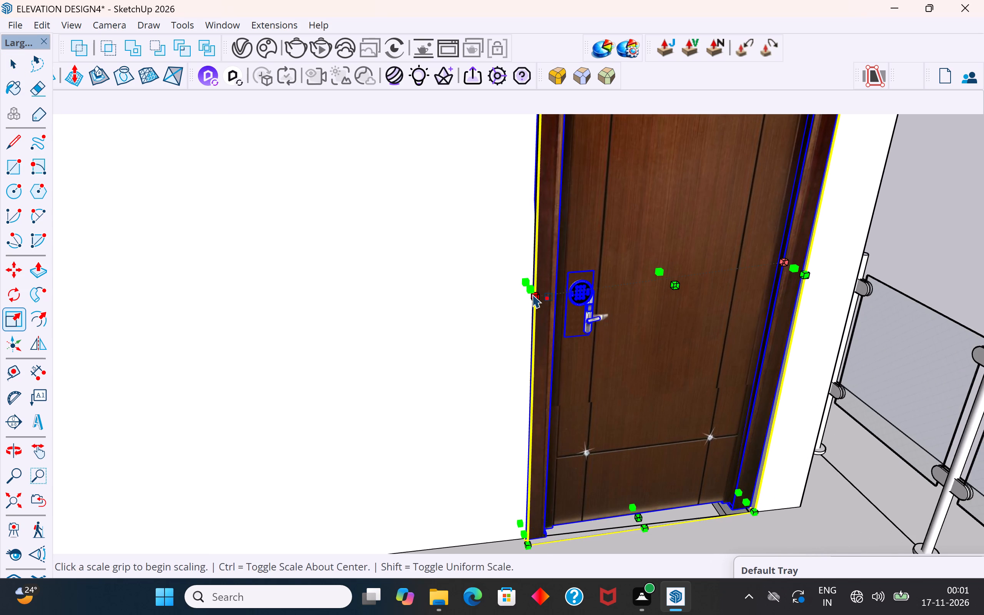
left_click(530, 288)
scroll(542, 285, "up", 3)
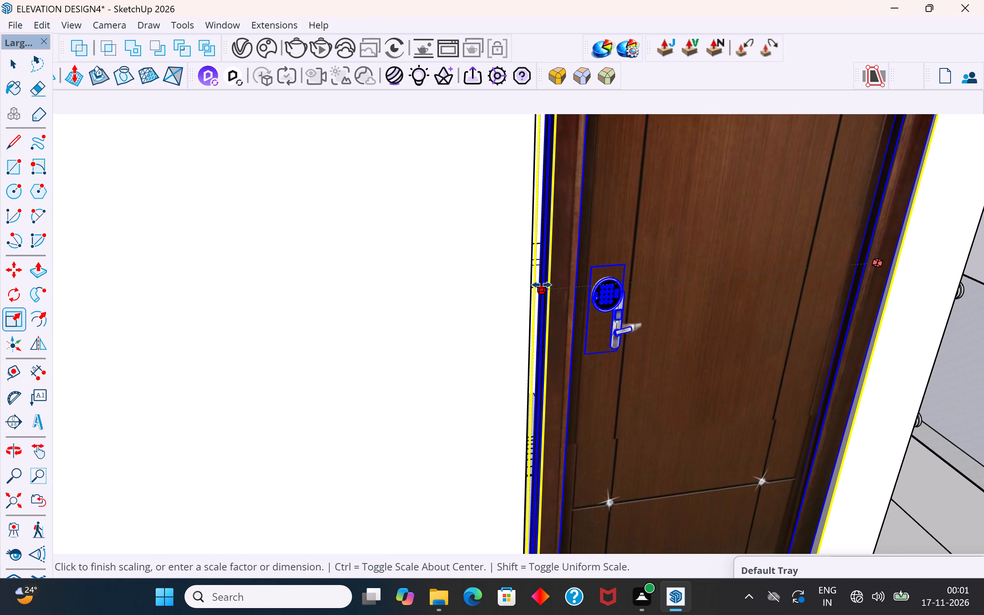
left_click(532, 278)
left_click(25, 61)
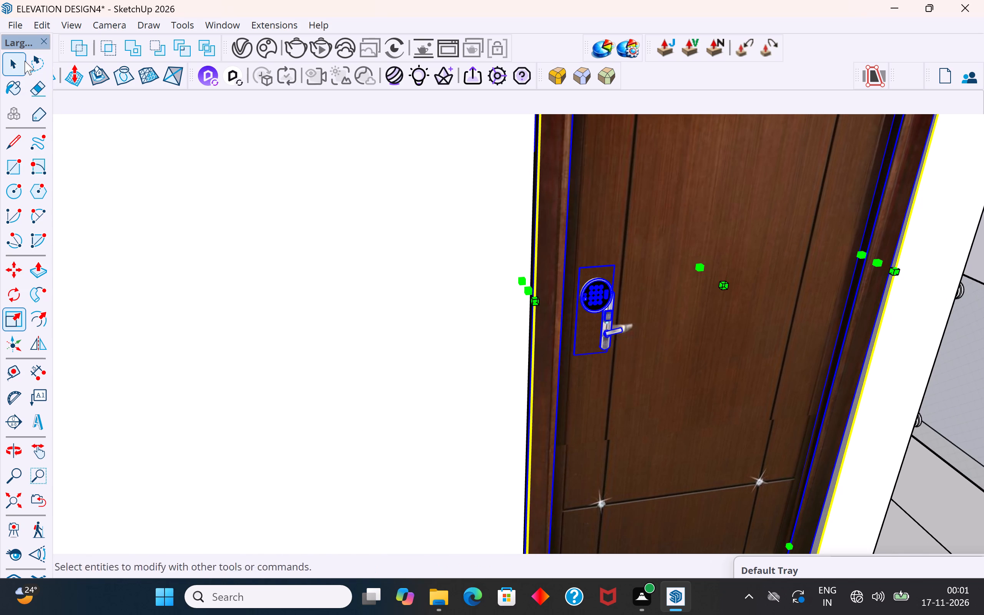
scroll(259, 284, "down", 11)
left_click(616, 216)
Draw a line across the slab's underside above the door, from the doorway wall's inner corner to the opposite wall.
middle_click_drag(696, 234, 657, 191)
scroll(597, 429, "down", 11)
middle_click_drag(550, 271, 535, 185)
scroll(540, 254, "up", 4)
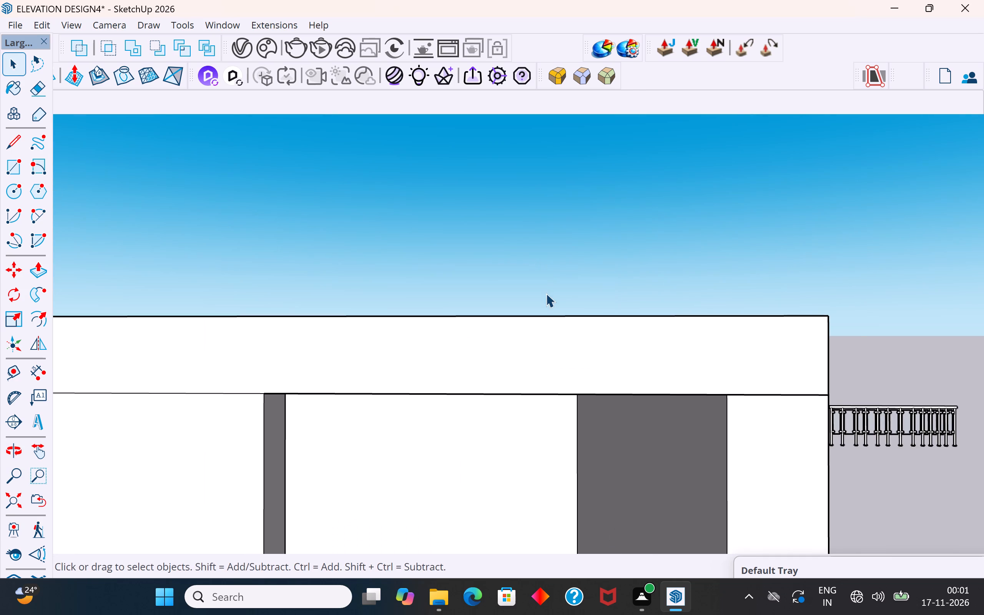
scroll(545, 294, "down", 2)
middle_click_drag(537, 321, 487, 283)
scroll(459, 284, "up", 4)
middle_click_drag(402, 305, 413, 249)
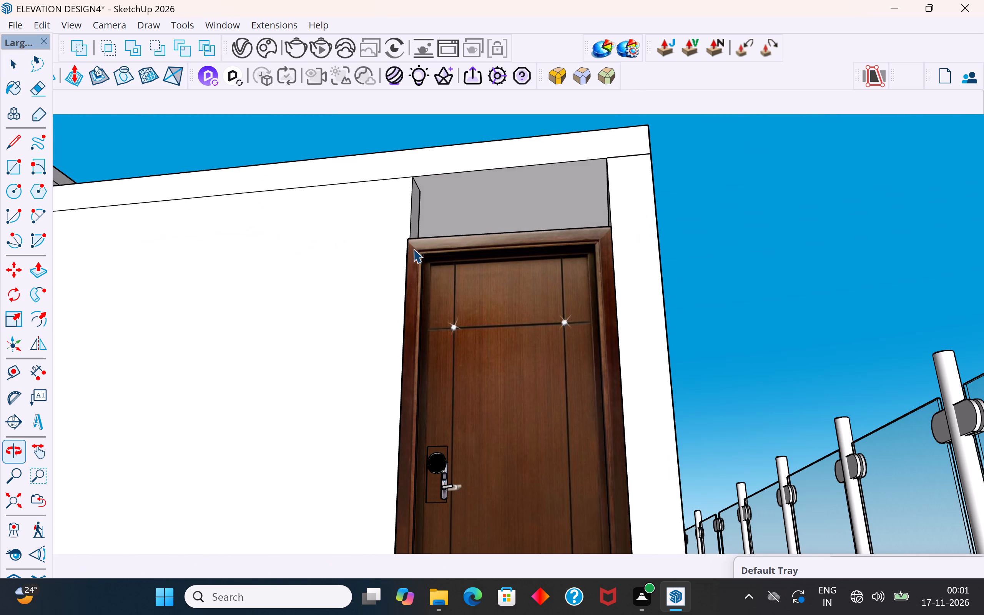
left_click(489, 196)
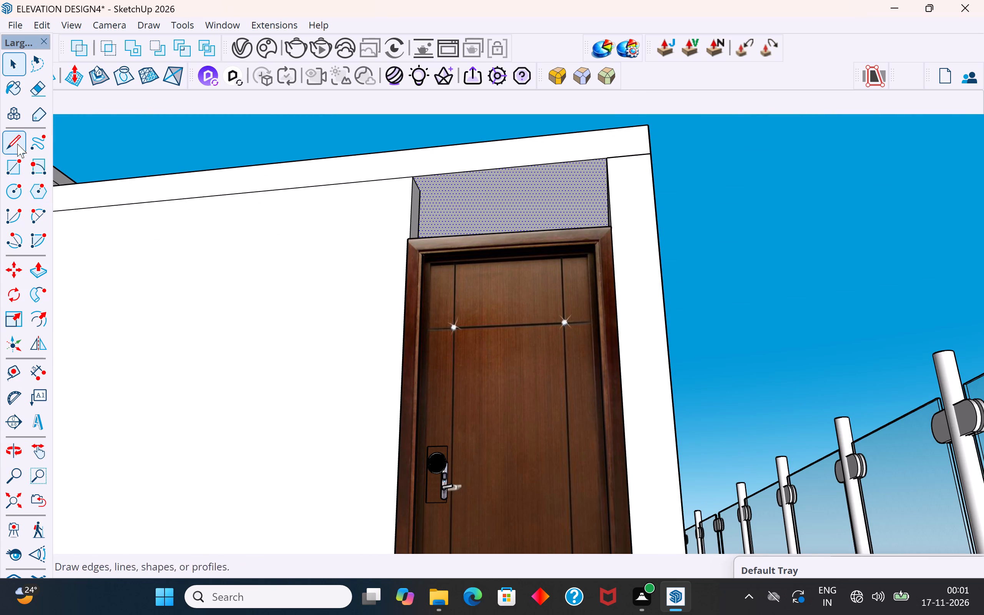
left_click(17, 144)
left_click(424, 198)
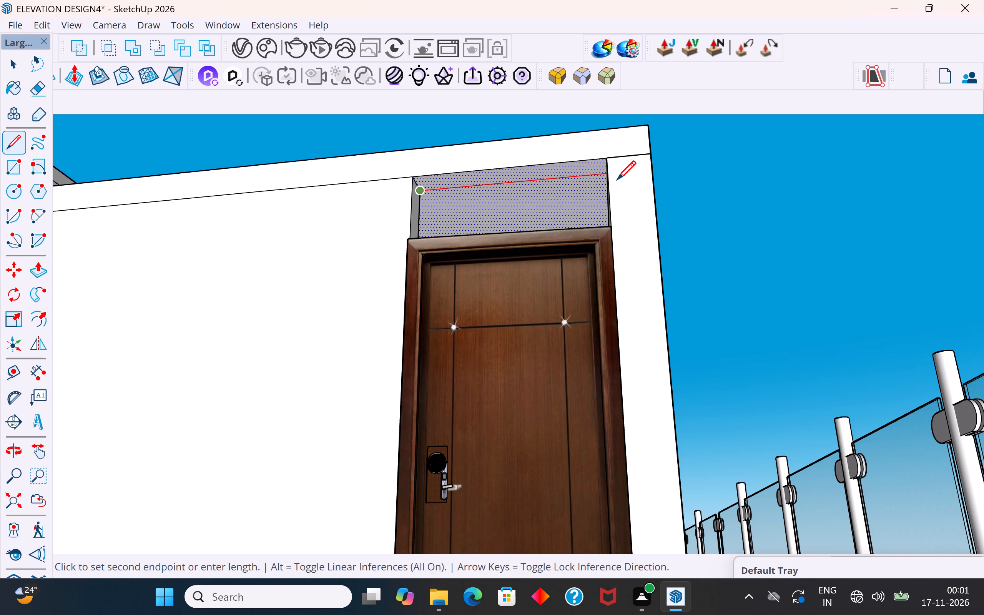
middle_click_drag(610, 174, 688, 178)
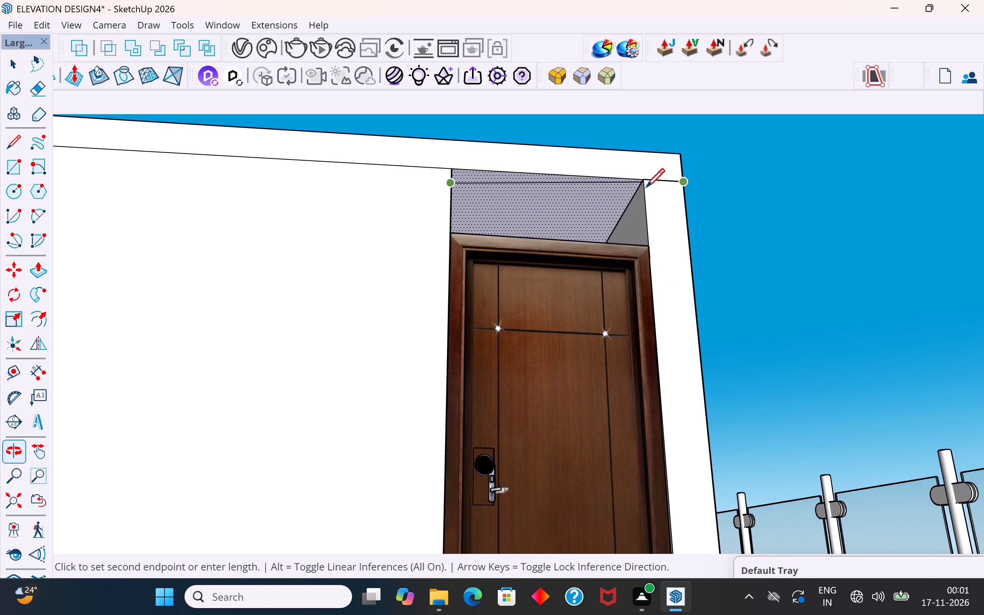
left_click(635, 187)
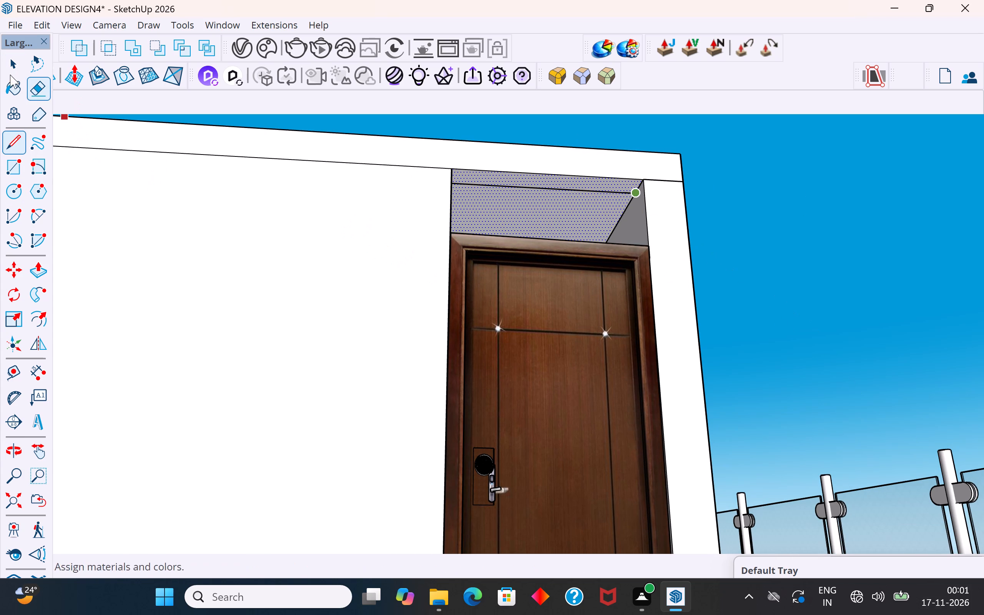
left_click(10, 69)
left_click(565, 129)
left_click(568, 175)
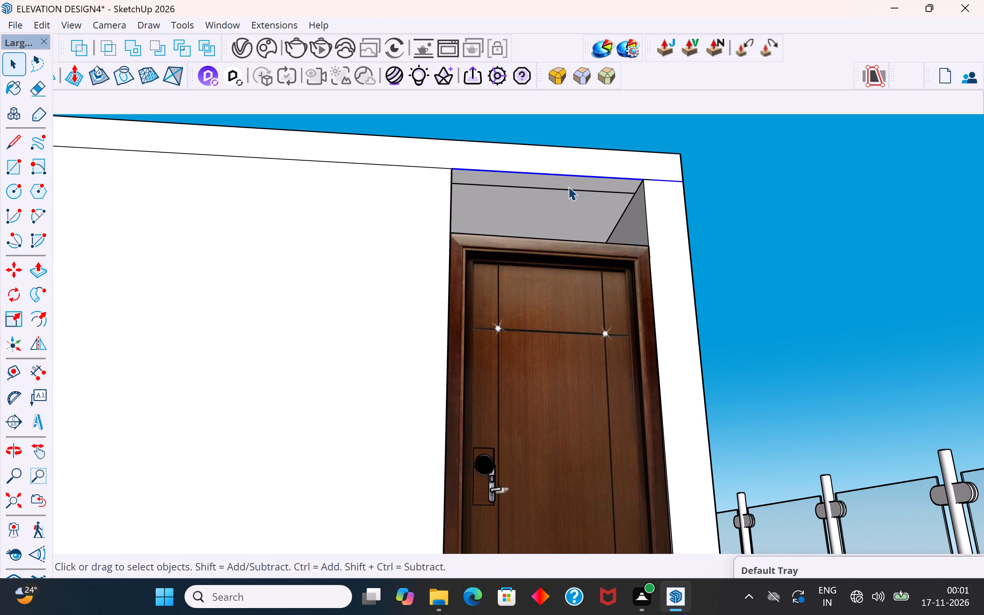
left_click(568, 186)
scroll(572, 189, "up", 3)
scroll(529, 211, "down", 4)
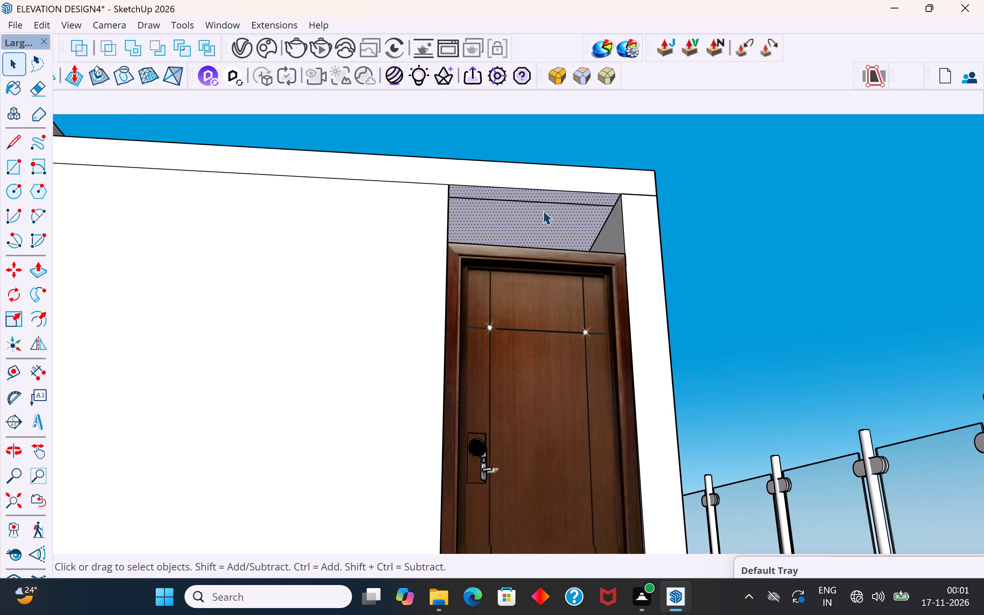
Examine the whole house and the terrace stair enclosure with its fitted door from the front.
middle_click_drag(543, 201, 529, 168)
scroll(529, 168, "up", 1)
middle_click_drag(537, 179, 541, 307)
scroll(407, 437, "down", 7)
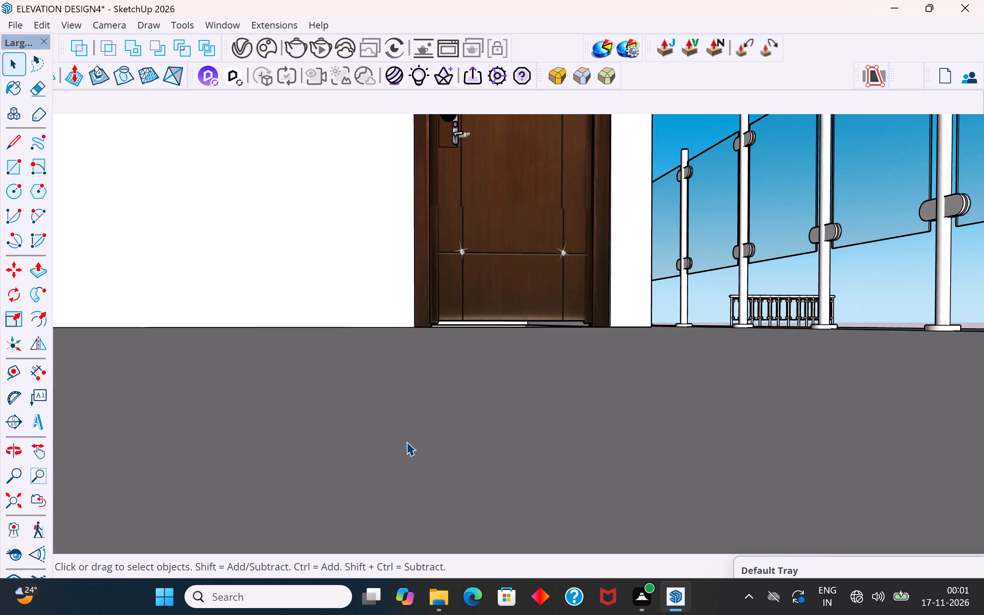
scroll(406, 442, "down", 20)
scroll(406, 442, "down", 8)
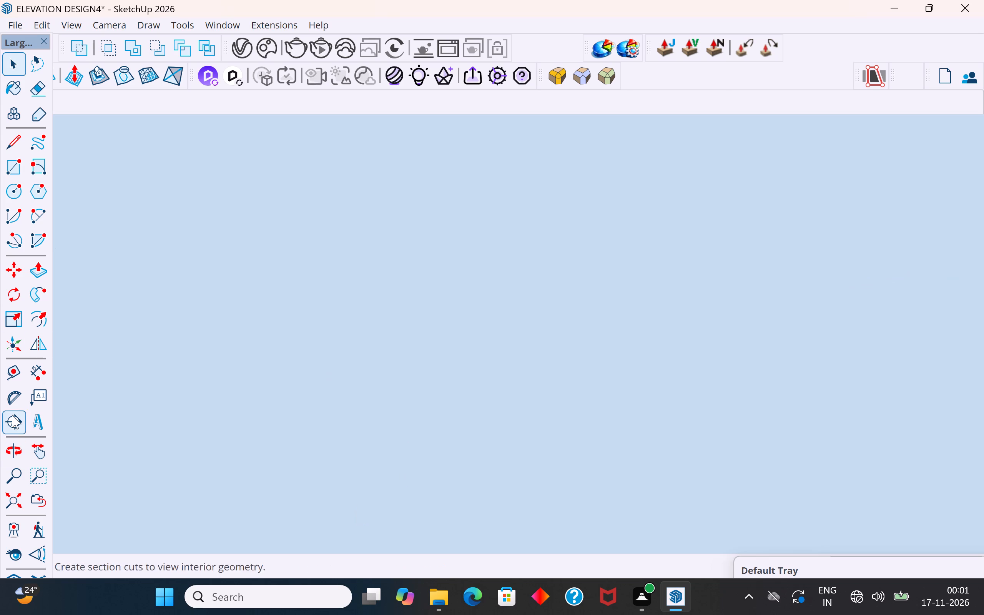
left_click(15, 508)
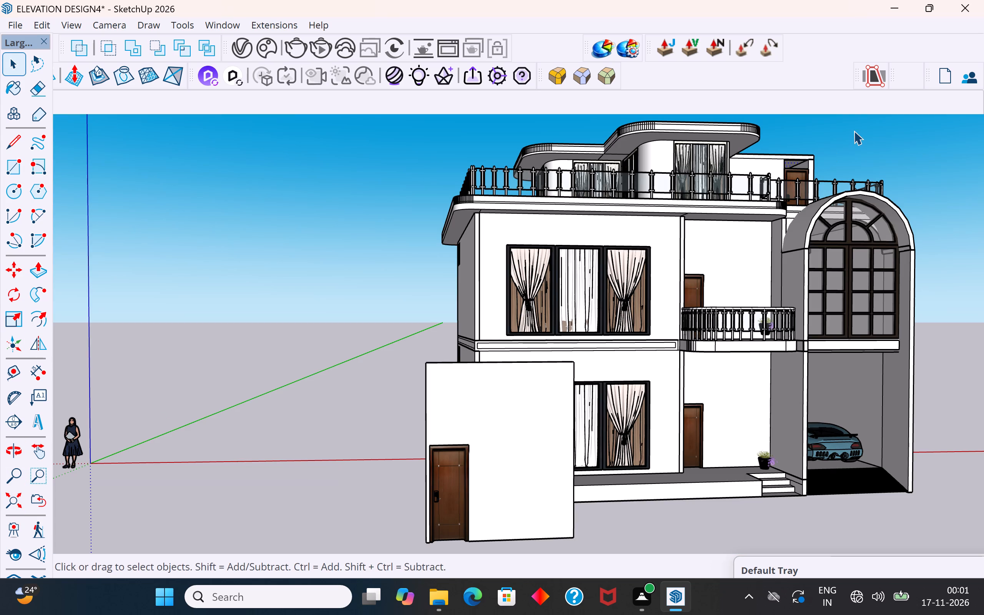
left_click(857, 143)
middle_click_drag(832, 181, 829, 231)
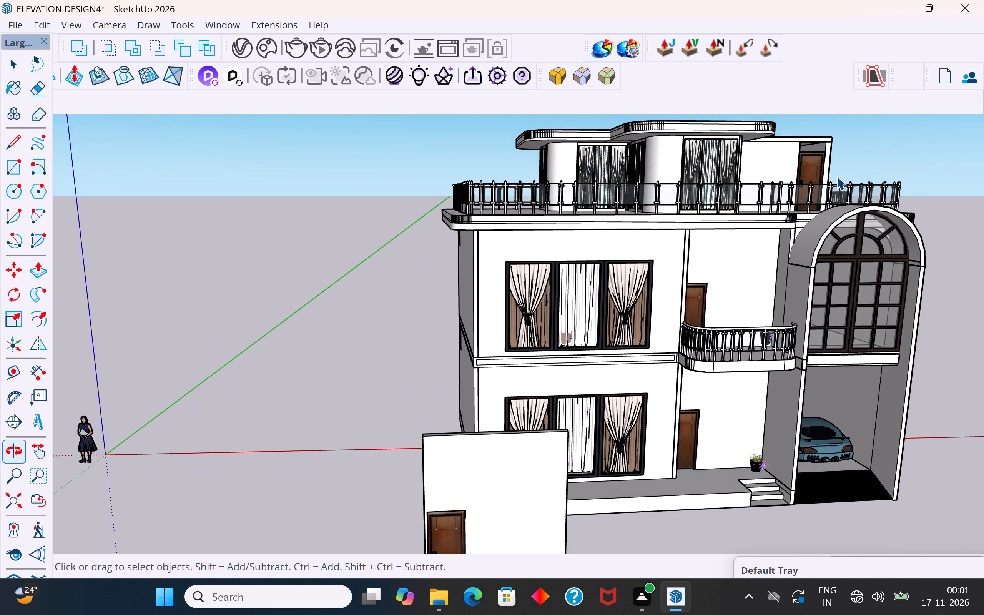
scroll(838, 162, "up", 5)
middle_click_drag(848, 152, 812, 132)
scroll(535, 461, "down", 7)
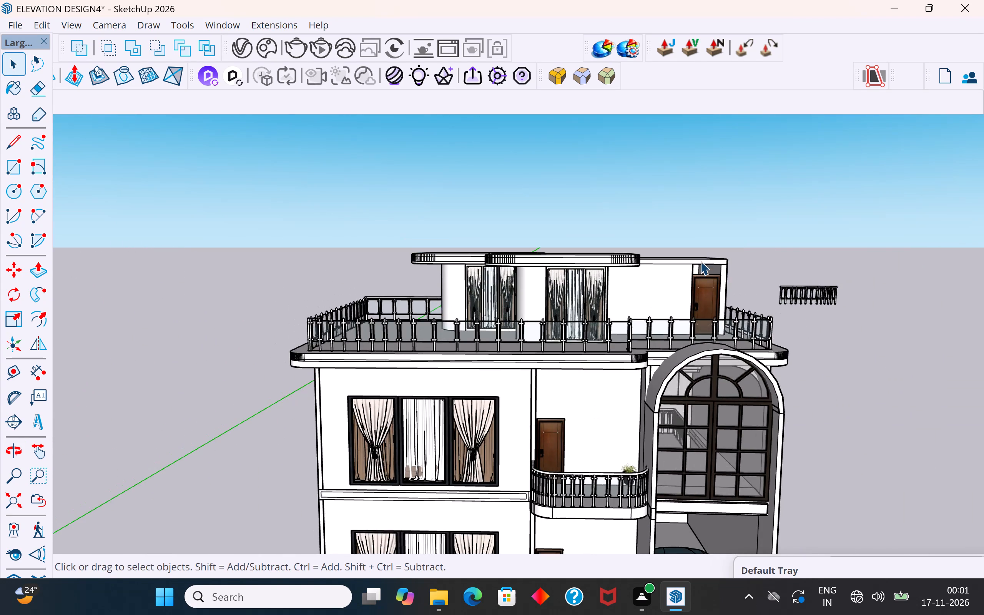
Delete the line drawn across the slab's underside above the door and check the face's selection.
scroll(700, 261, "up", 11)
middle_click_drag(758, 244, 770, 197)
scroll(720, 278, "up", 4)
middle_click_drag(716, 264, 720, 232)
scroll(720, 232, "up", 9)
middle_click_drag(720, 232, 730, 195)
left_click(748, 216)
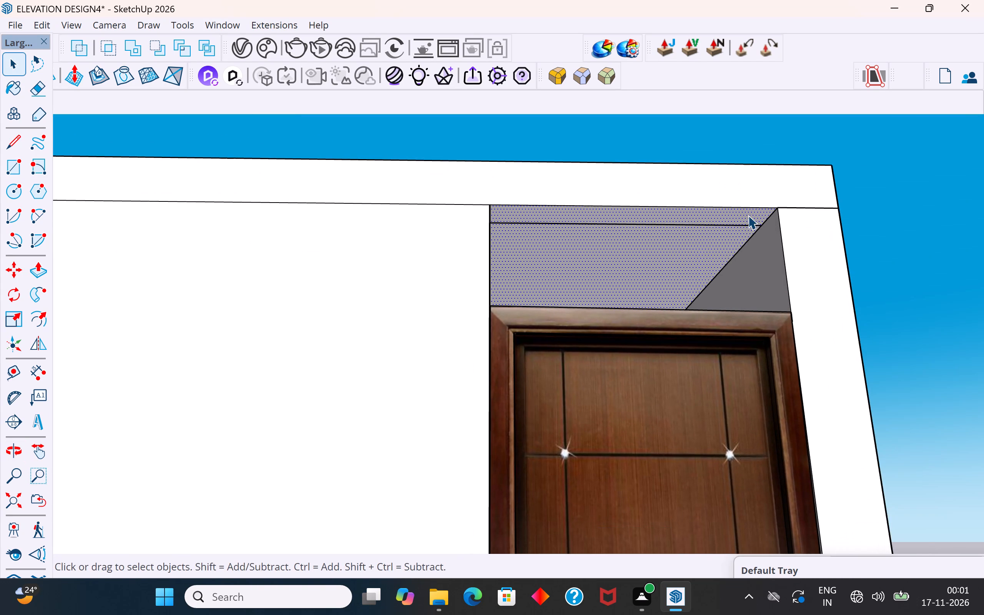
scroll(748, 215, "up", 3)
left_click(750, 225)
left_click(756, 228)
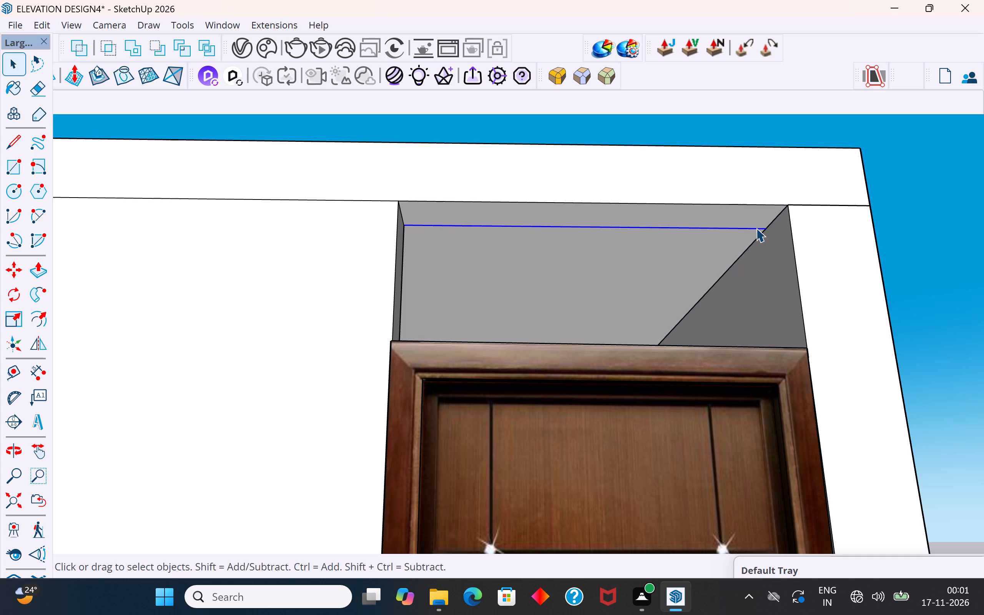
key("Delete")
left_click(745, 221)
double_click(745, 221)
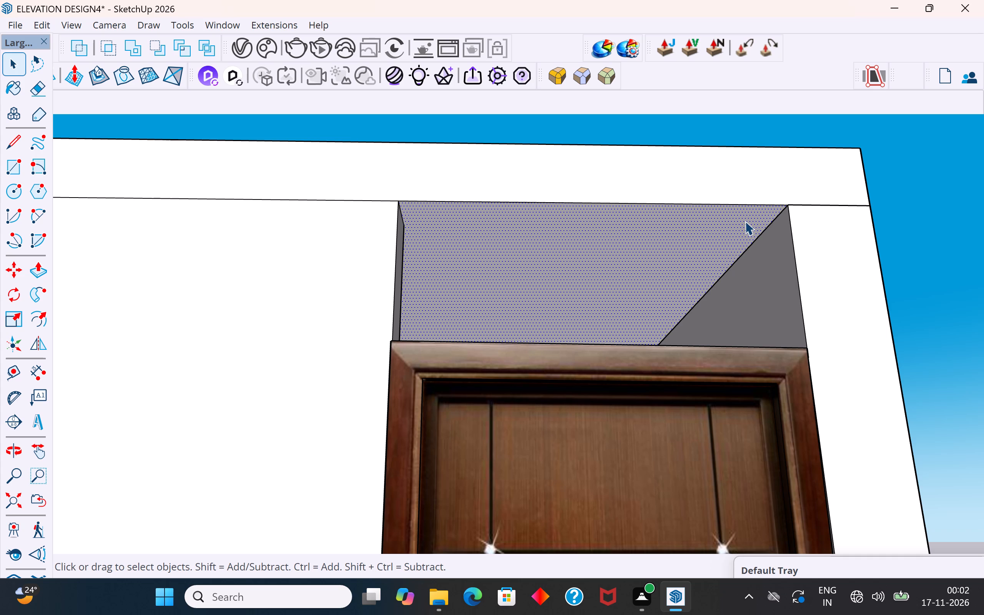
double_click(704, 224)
Redraw the line across the slab's underside above the door, from the wall's inner corner to the opposite wall edge.
middle_click_drag(519, 195, 510, 180)
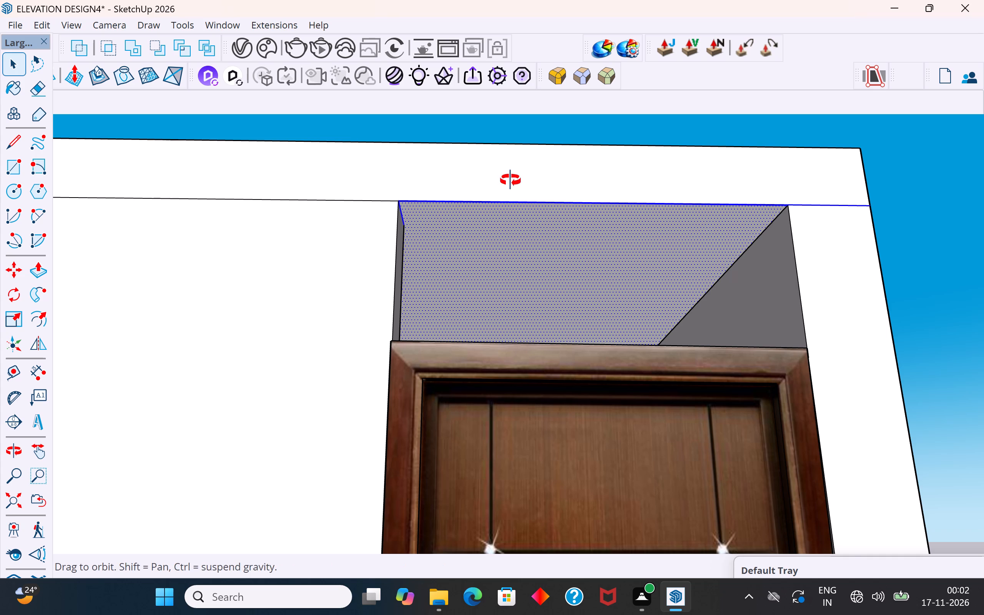
middle_click_drag(510, 180, 502, 165)
left_click(17, 140)
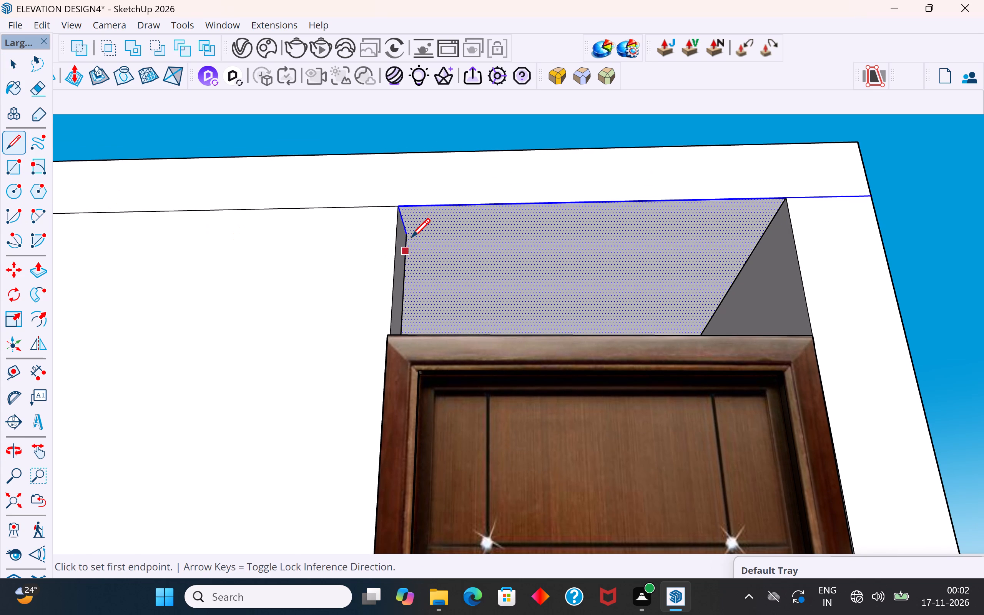
left_click(411, 236)
left_click(768, 234)
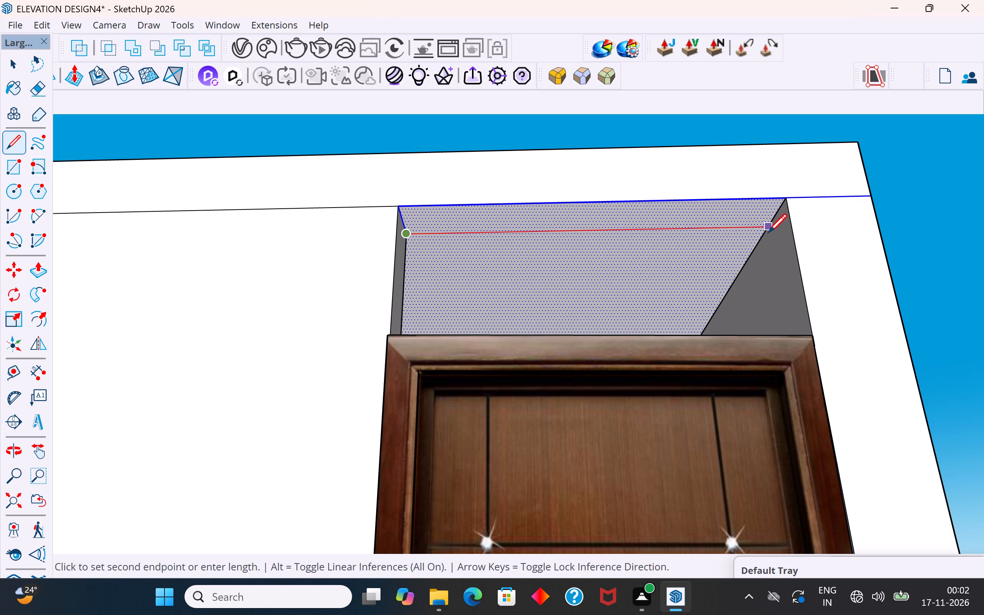
left_click(15, 61)
left_click(387, 142)
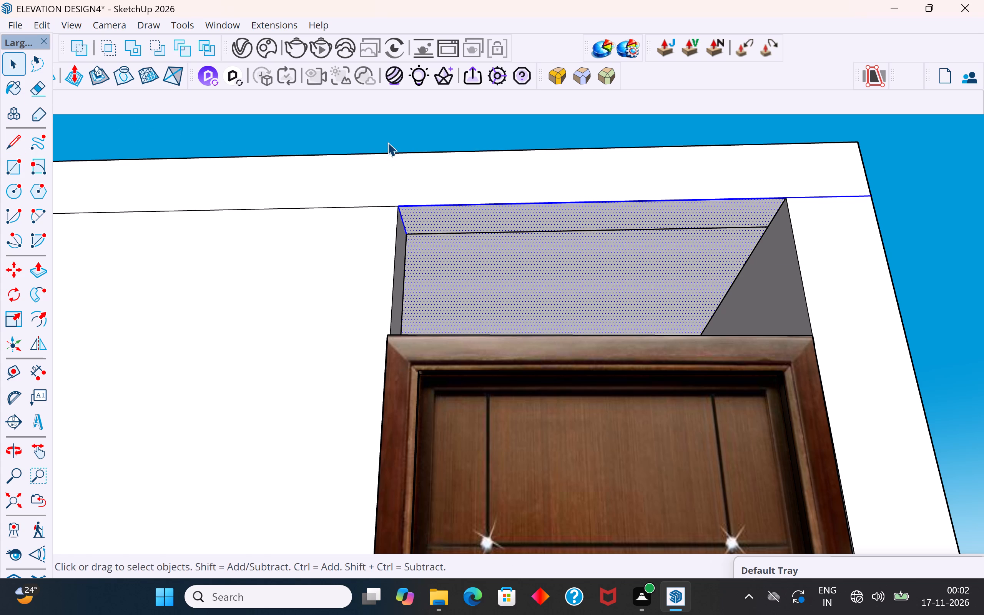
left_click(452, 218)
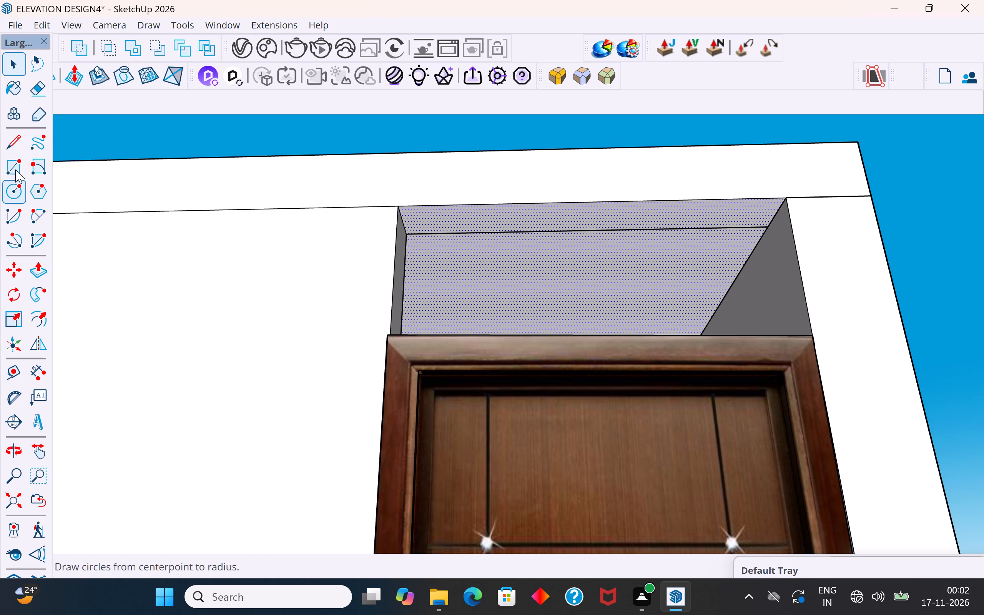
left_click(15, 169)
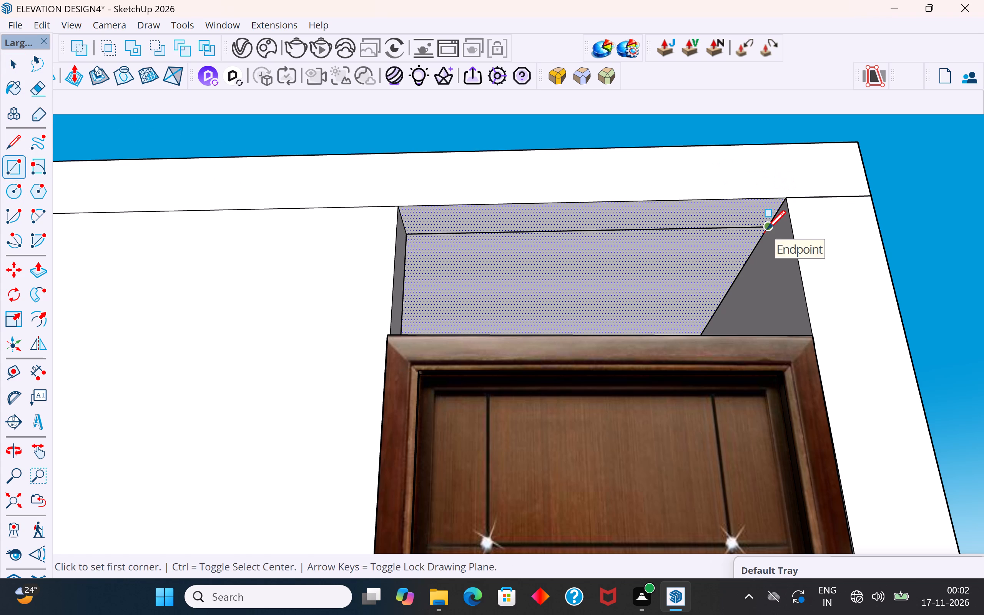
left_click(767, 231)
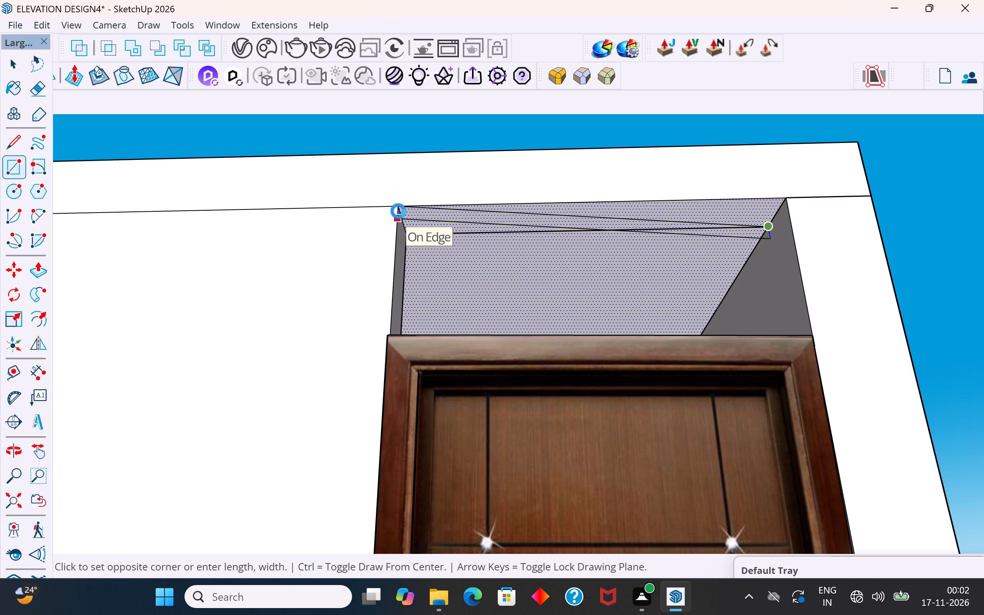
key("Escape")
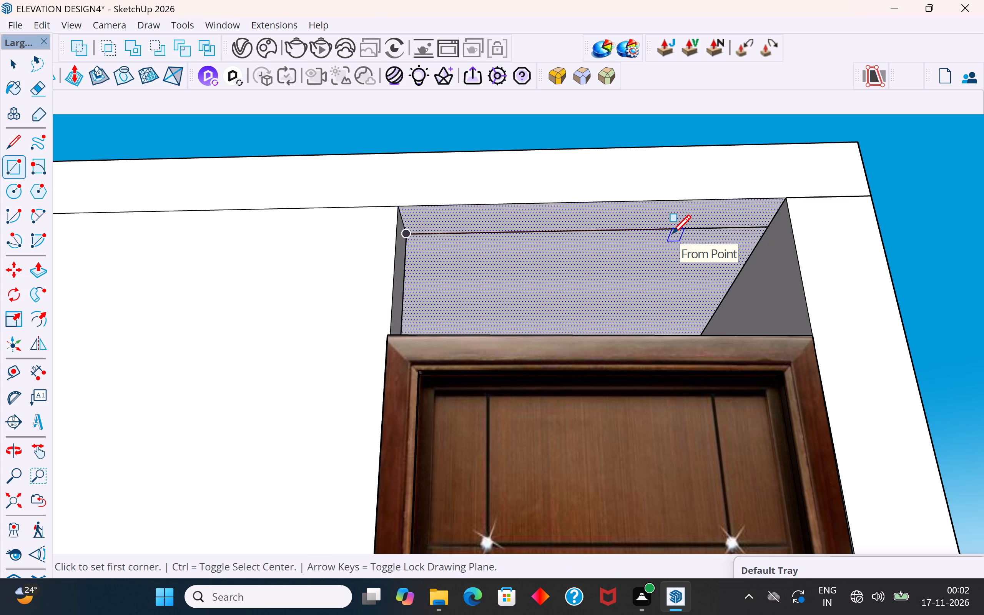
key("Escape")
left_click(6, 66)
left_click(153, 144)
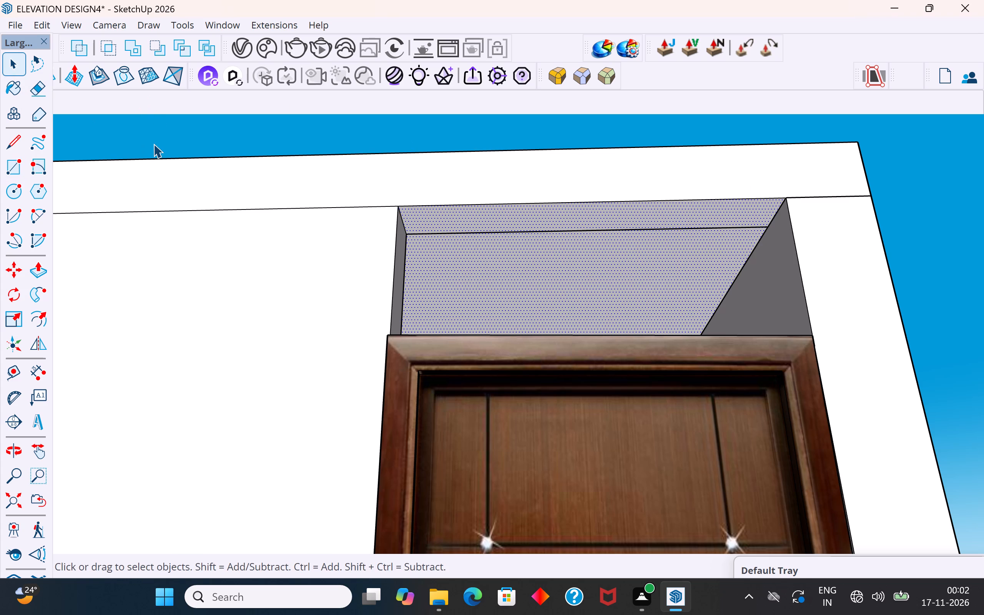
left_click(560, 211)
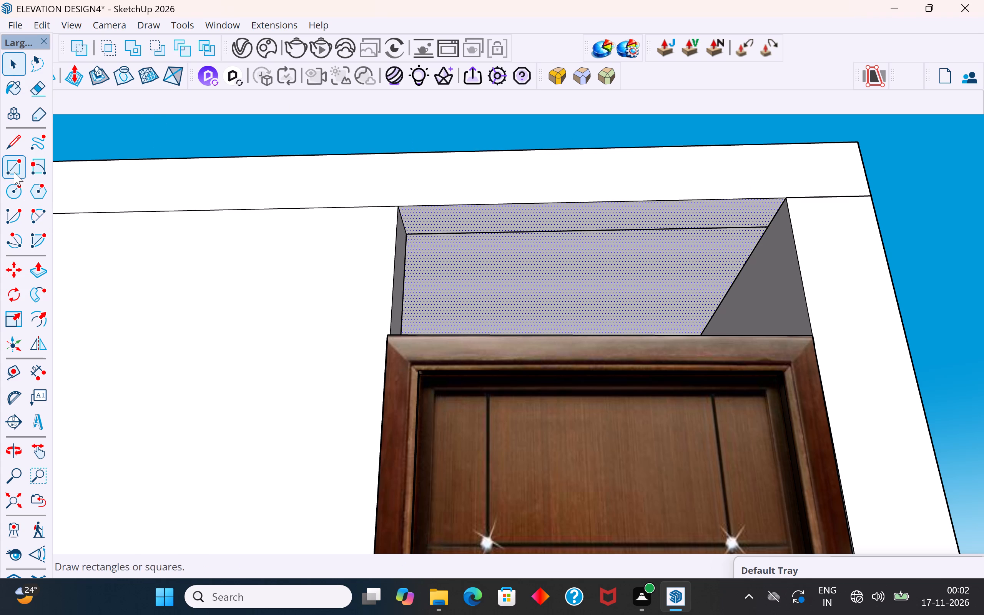
Draw a rectangle over the narrow strip of the slab's underside above the door, from the line's end to the opposite outer corner.
left_click(14, 172)
left_click(769, 229)
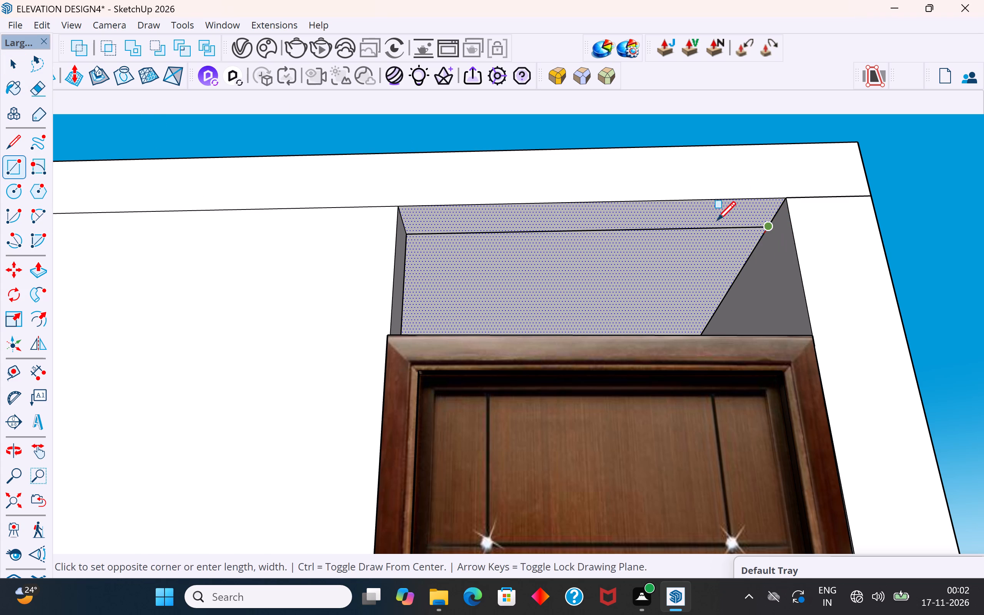
left_click(396, 210)
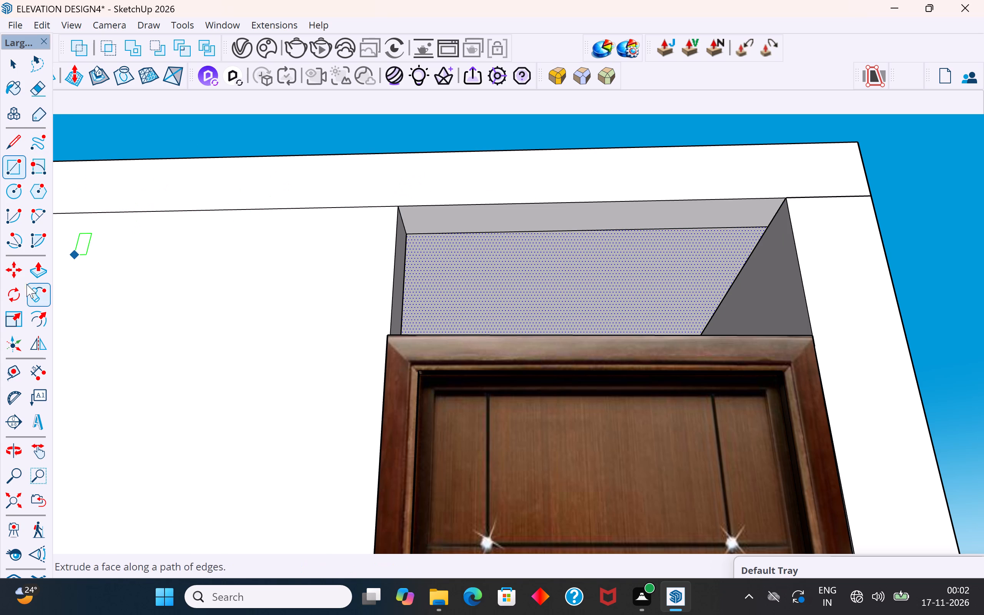
Push/Pull the narrow underside strip down to the top of the door frame to close the gap above the door.
left_click(38, 271)
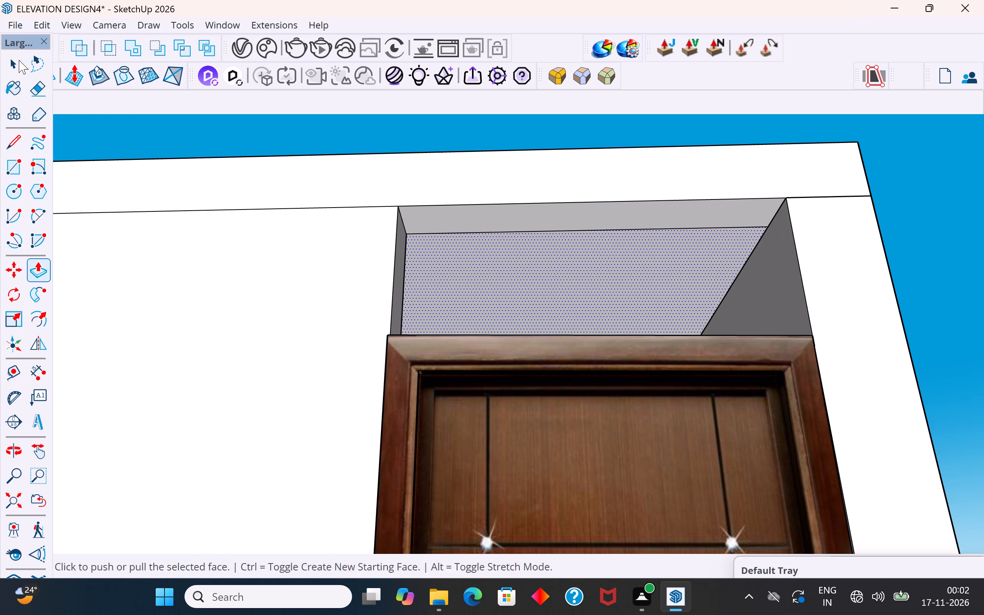
left_click(15, 60)
left_click(162, 145)
left_click(446, 226)
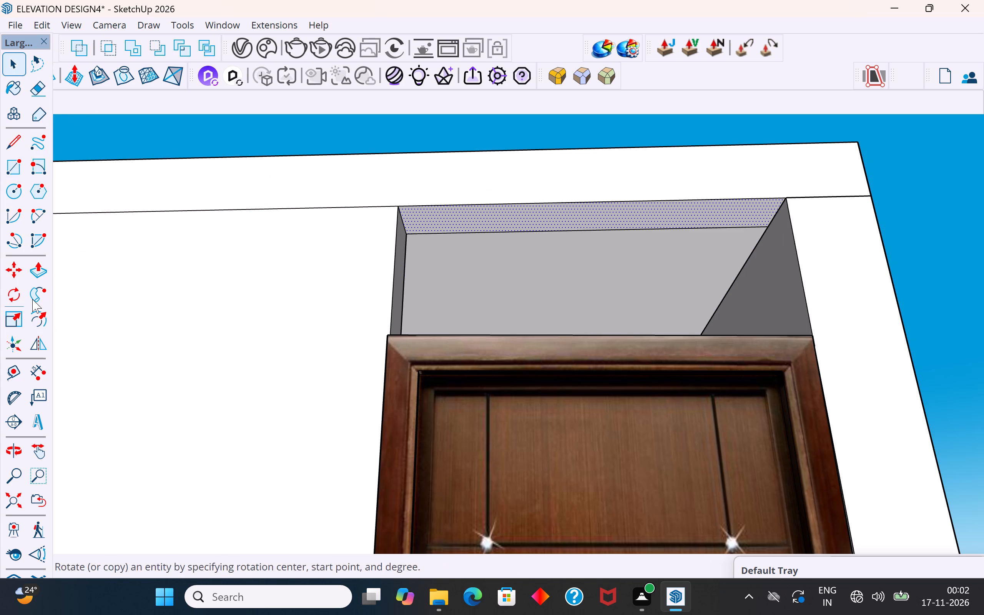
left_click(47, 271)
left_click(397, 203)
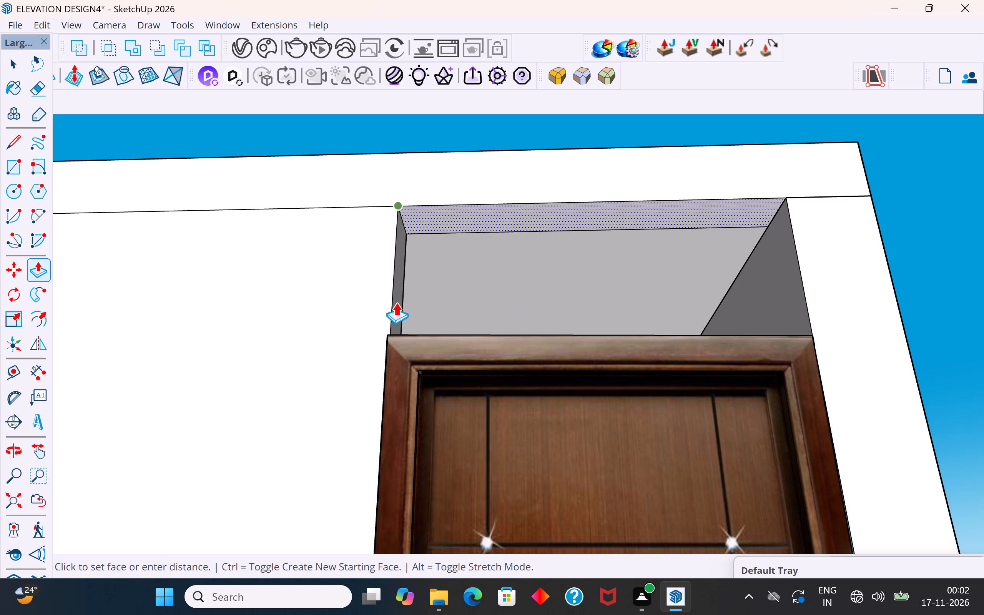
left_click(393, 332)
middle_click_drag(584, 296, 580, 522)
scroll(454, 325, "down", 2)
middle_click_drag(452, 338, 479, 426)
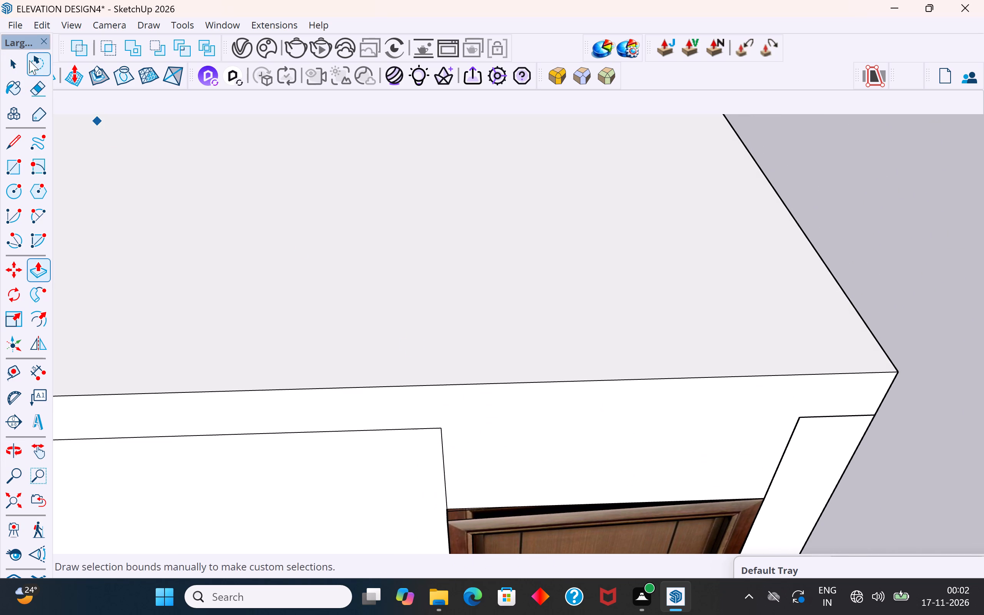
left_click(20, 60)
left_click(983, 192)
left_click(896, 196)
Rotate the wooden door about its bottom corner on the railing side until its base lines up with the doorway wall.
scroll(566, 225, "down", 5)
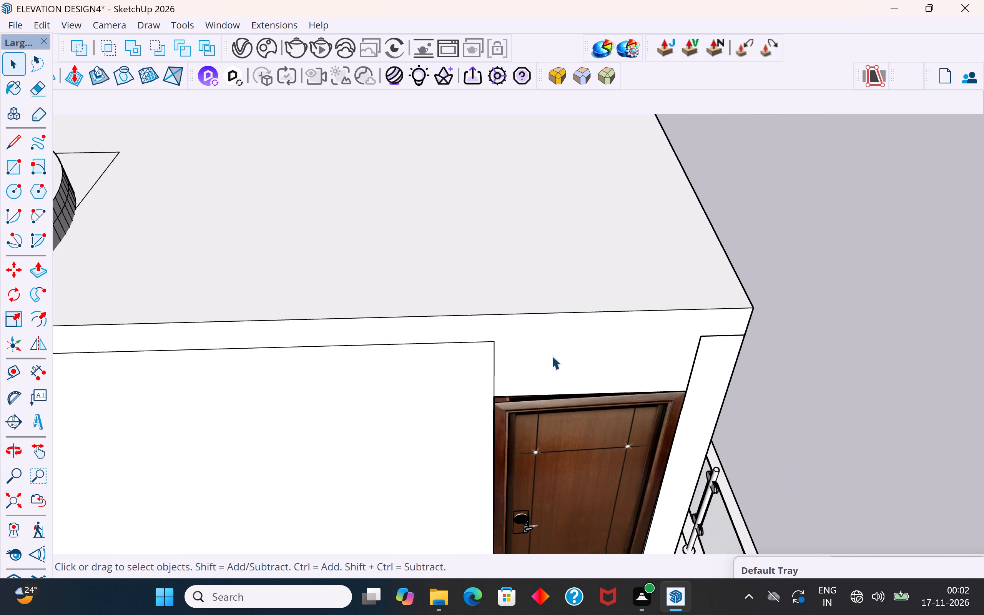
scroll(546, 364, "down", 4)
middle_click_drag(559, 364, 496, 406)
scroll(496, 406, "down", 5)
scroll(495, 494, "up", 3)
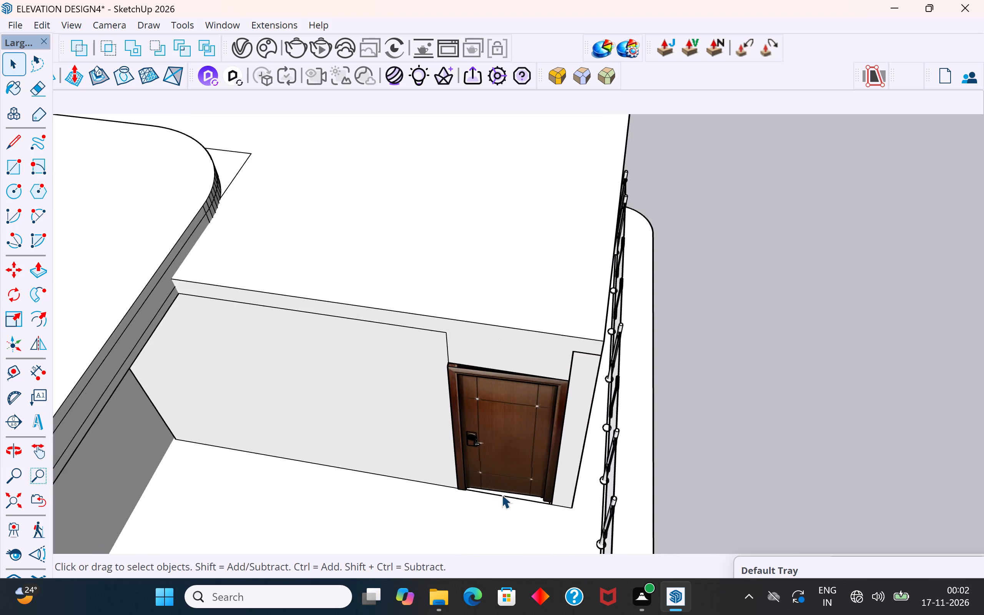
scroll(502, 494, "up", 4)
scroll(557, 382, "down", 4)
scroll(526, 517, "up", 8)
left_click(571, 409)
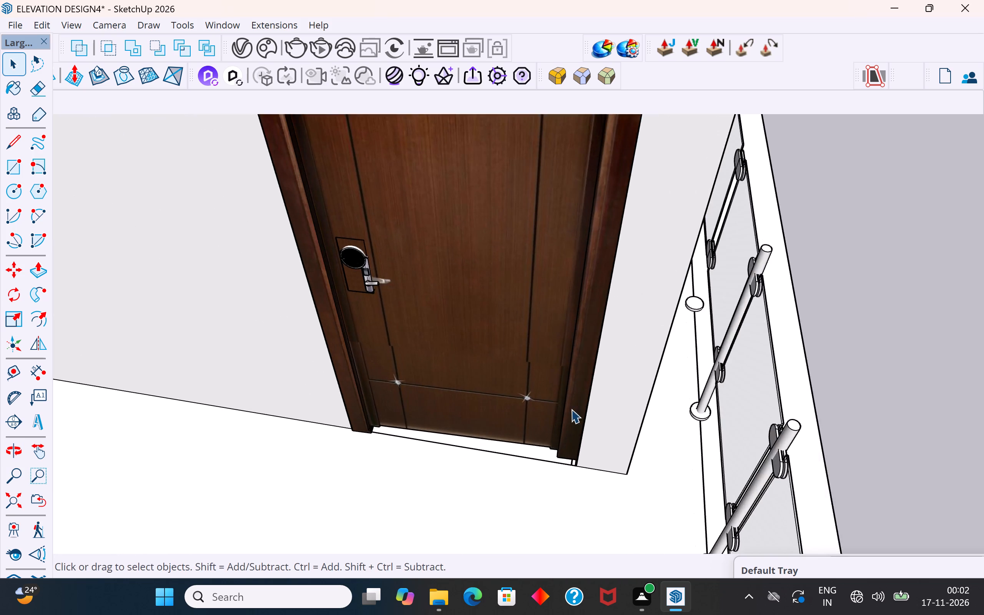
left_click(18, 288)
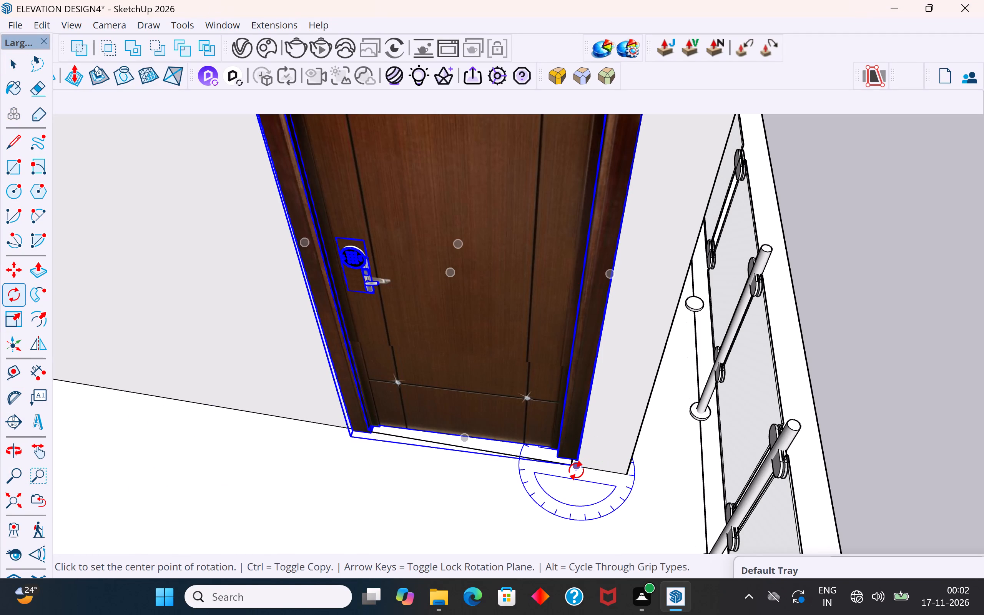
left_click(576, 470)
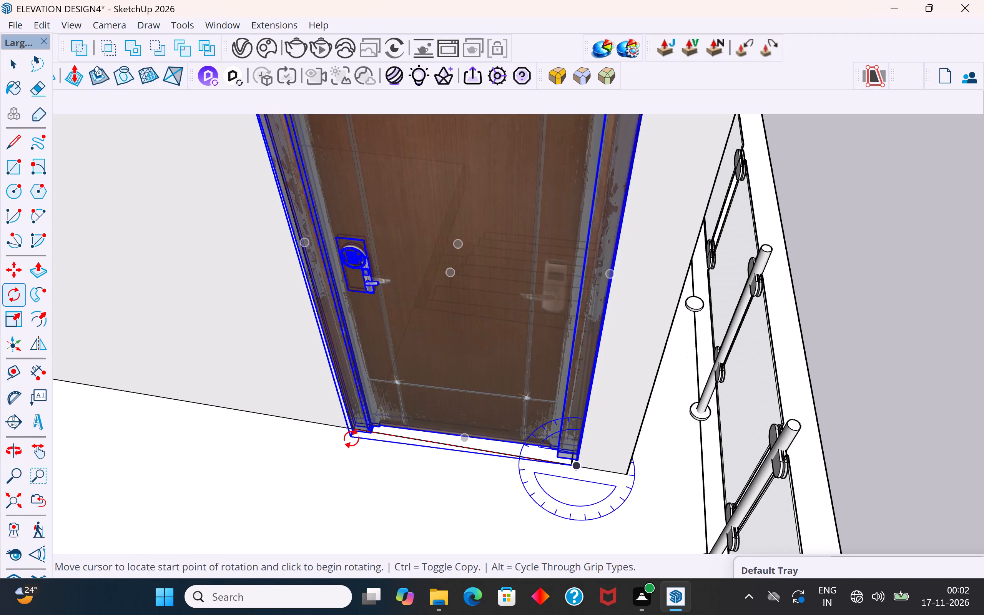
scroll(351, 438, "up", 7)
scroll(351, 438, "down", 2)
scroll(351, 438, "up", 2)
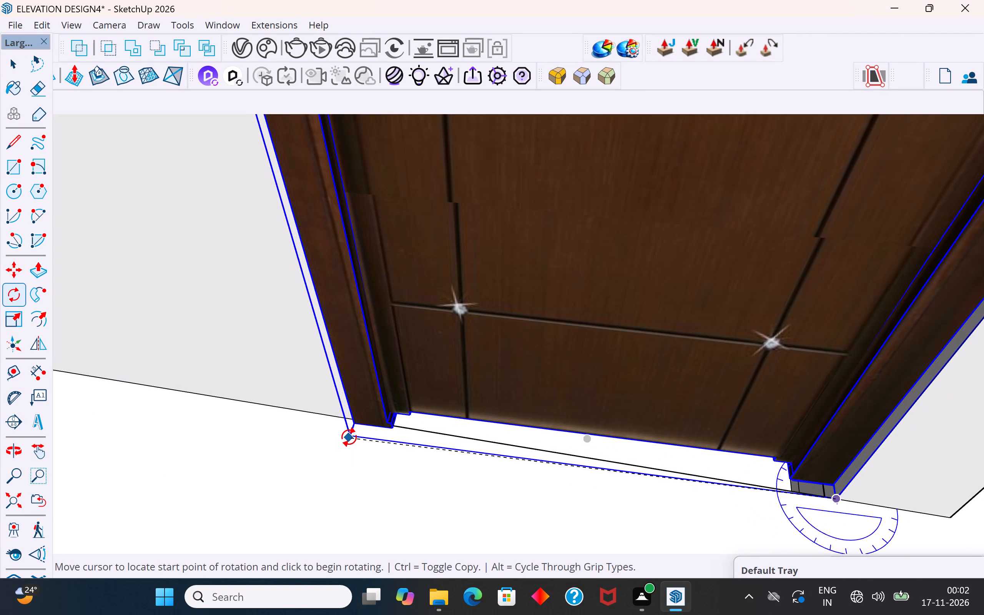
left_click(349, 439)
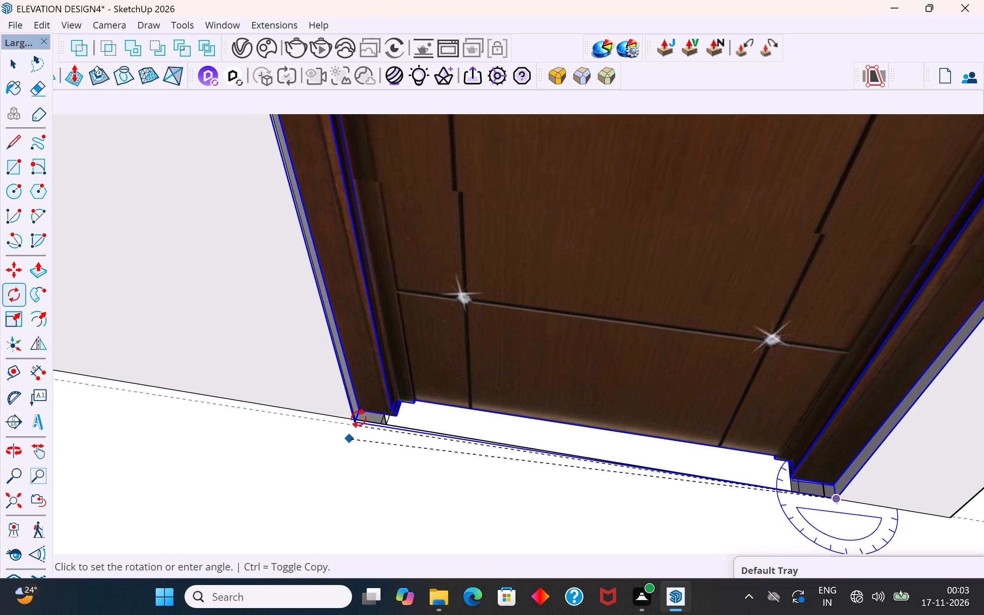
left_click(360, 416)
scroll(544, 427, "down", 5)
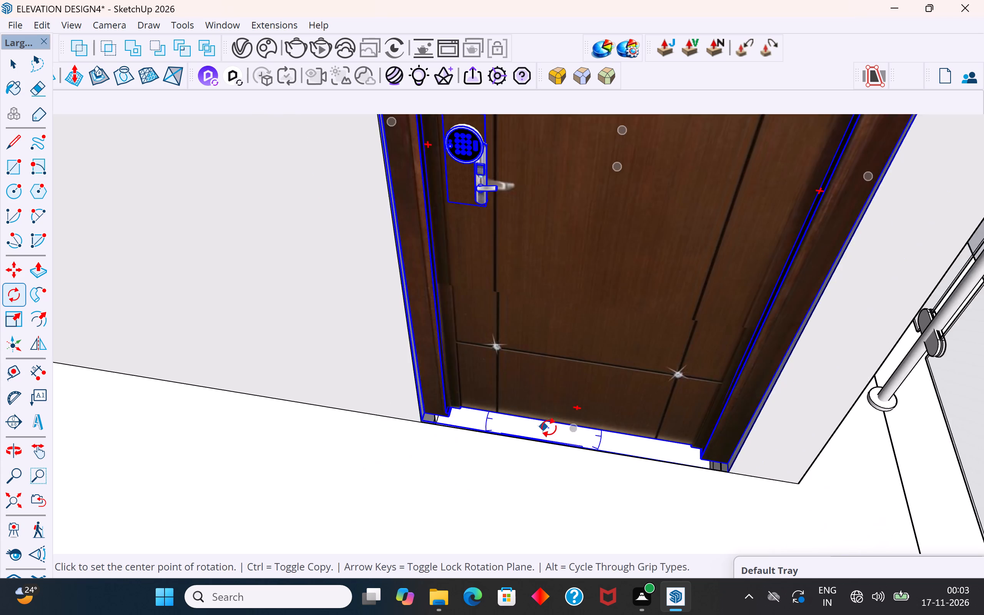
middle_click_drag(569, 414, 578, 314)
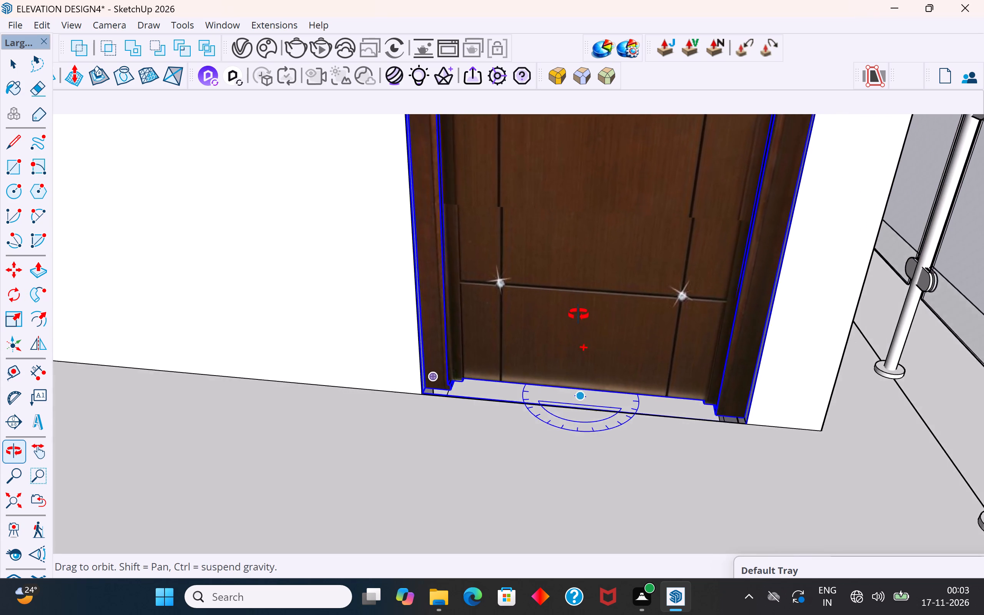
middle_click_drag(578, 314, 588, 271)
left_click(23, 65)
scroll(509, 477, "down", 3)
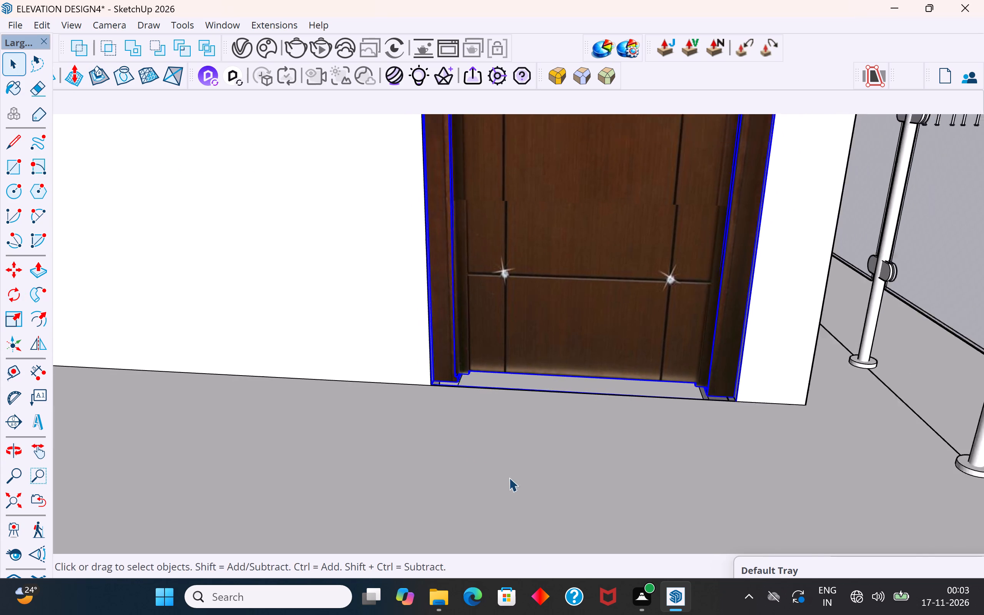
scroll(509, 477, "down", 2)
middle_click_drag(540, 421, 570, 436)
left_click(862, 173)
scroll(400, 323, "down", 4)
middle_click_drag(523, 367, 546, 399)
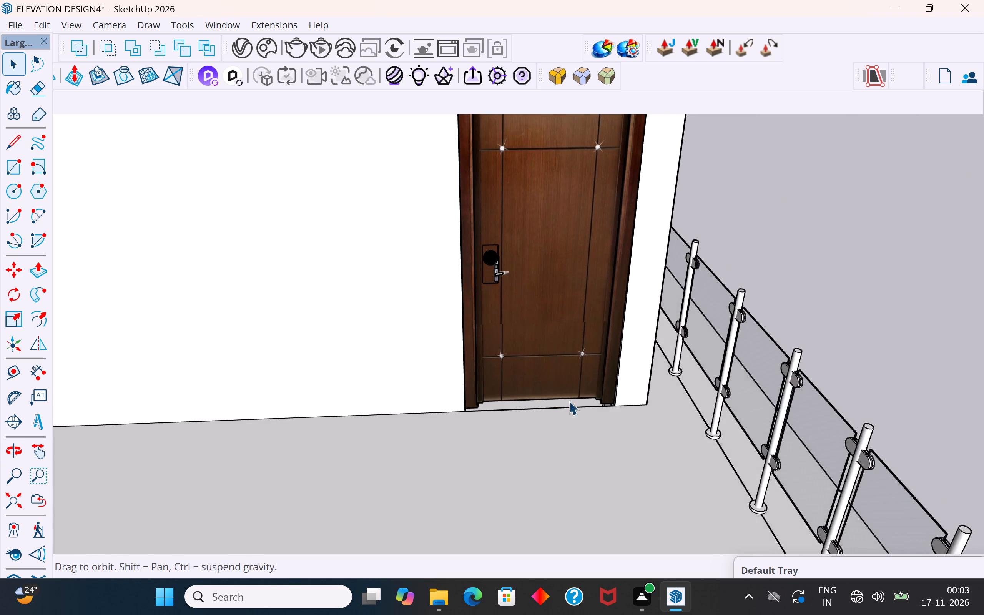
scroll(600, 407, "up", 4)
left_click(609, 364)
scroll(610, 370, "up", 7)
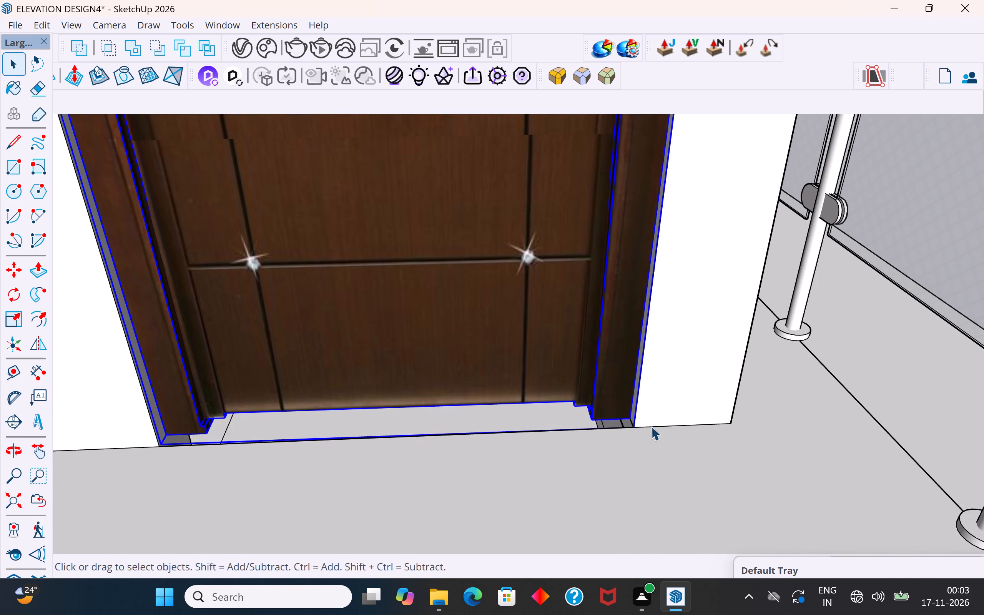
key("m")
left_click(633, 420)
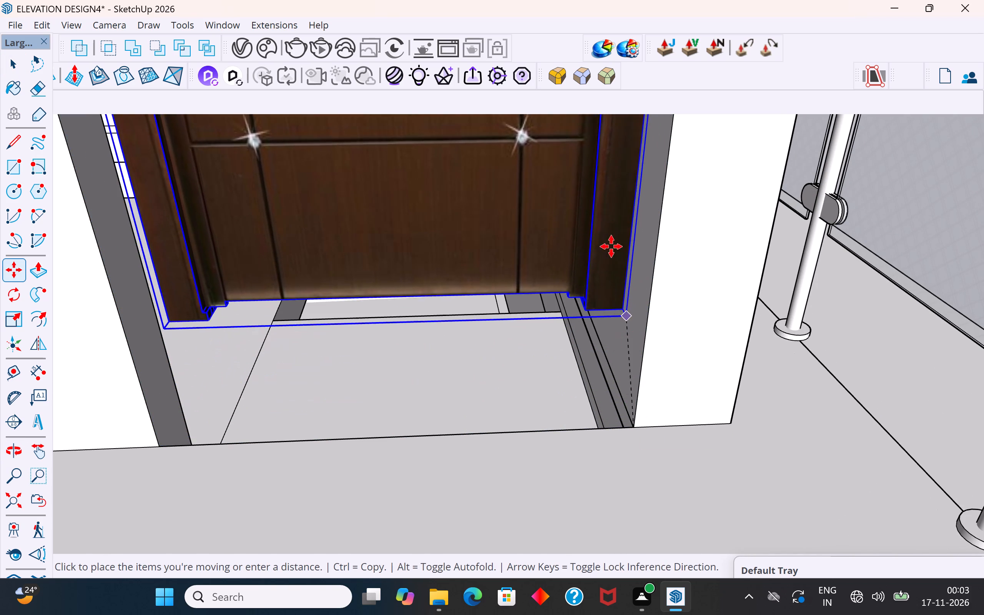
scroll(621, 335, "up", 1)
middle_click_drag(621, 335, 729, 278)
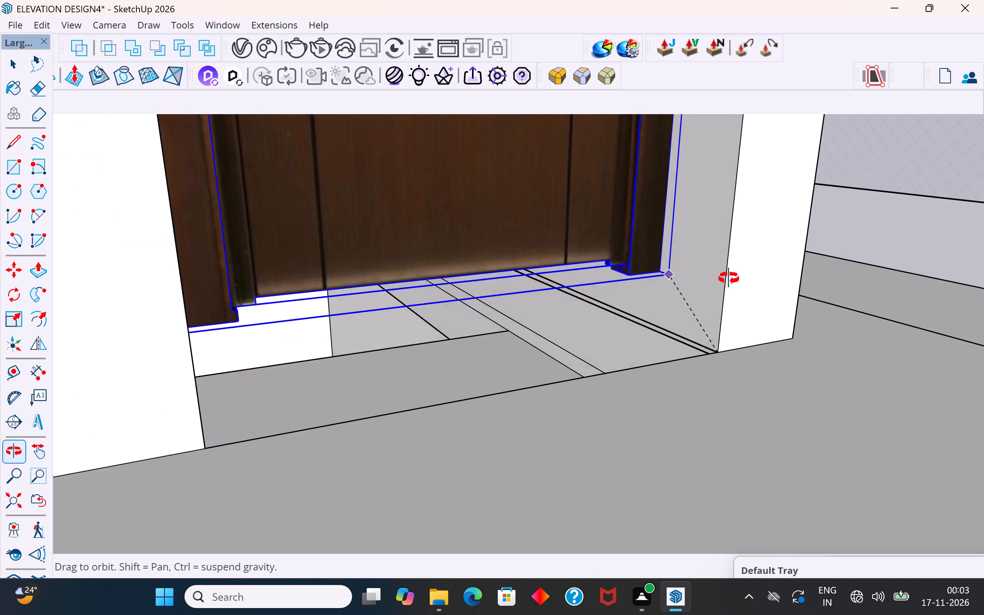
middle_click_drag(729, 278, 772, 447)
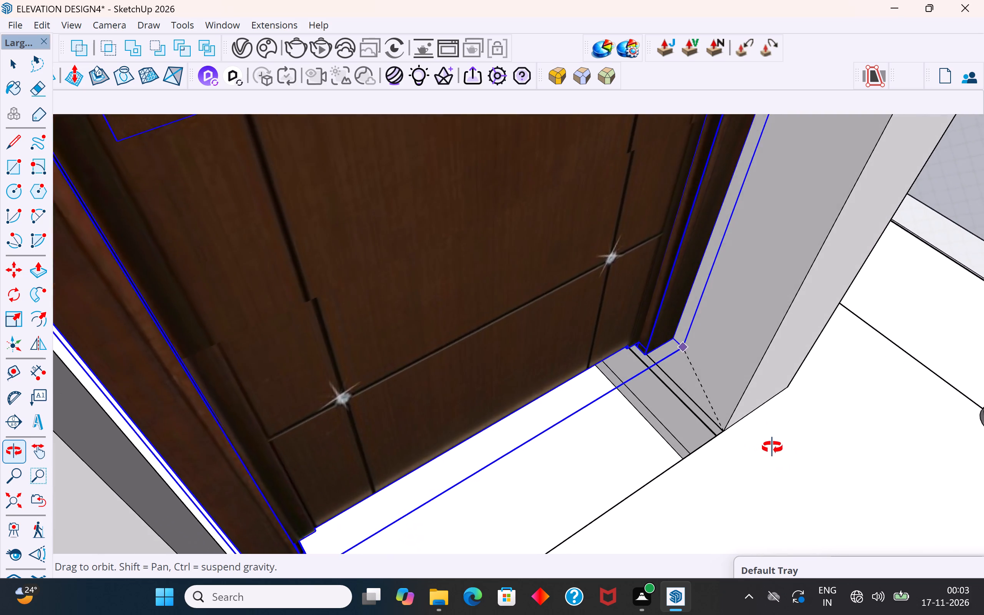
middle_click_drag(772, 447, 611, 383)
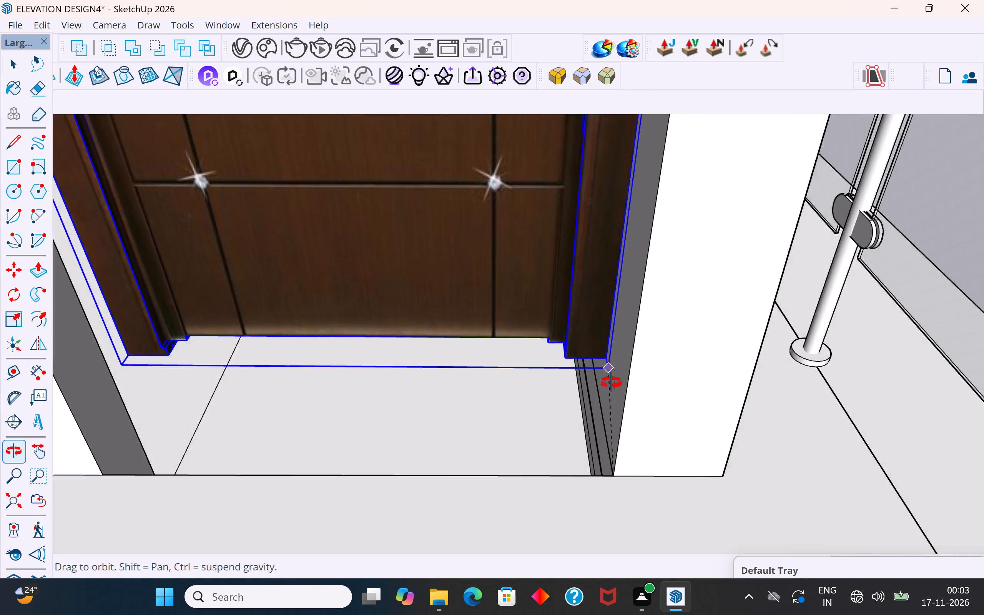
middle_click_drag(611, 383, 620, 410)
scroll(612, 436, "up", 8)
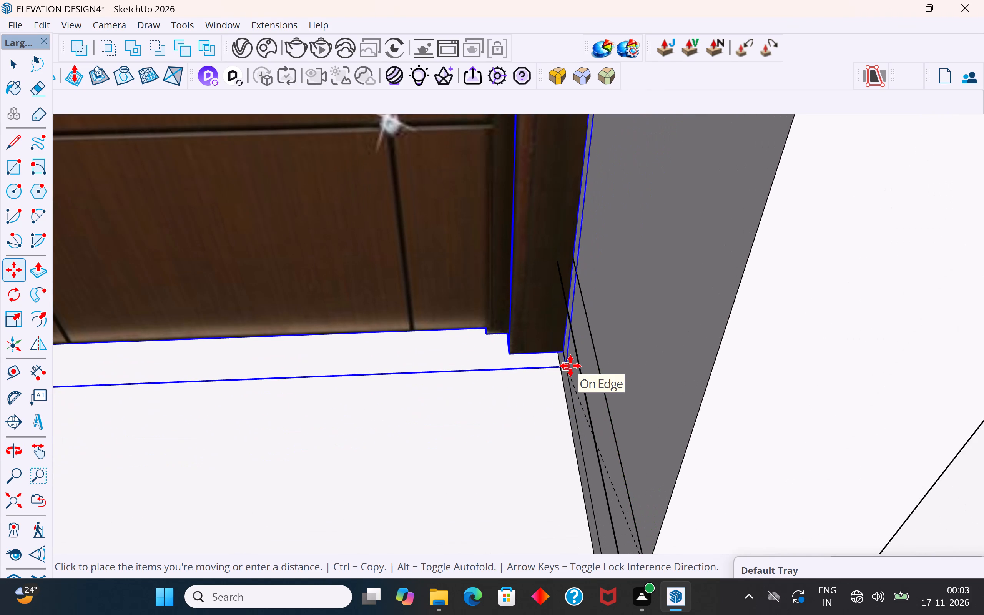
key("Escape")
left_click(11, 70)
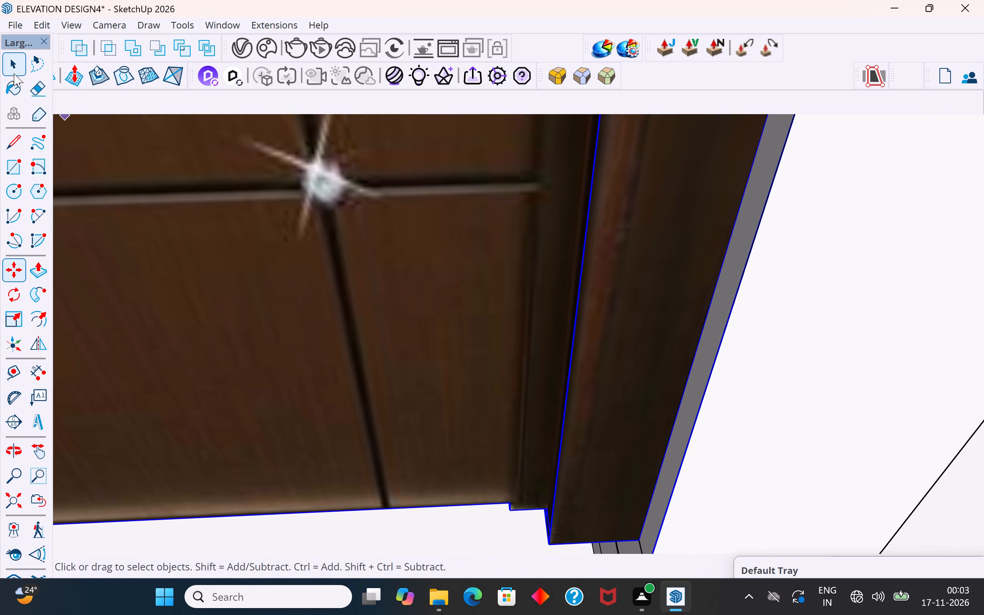
Hide the wooden door in the terrace stair enclosure's doorway.
left_click(501, 394)
right_click(500, 392)
left_click(555, 55)
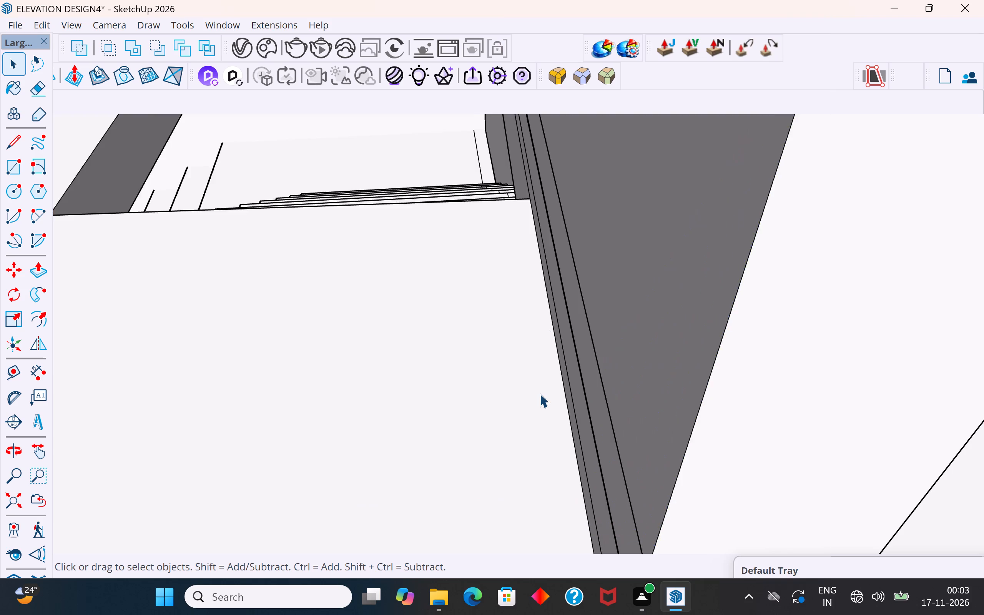
Examine the open doorway's threshold and the stair landing from both inside and outside the terrace enclosure.
scroll(540, 394, "down", 5)
middle_click_drag(540, 394, 517, 443)
scroll(446, 394, "down", 5)
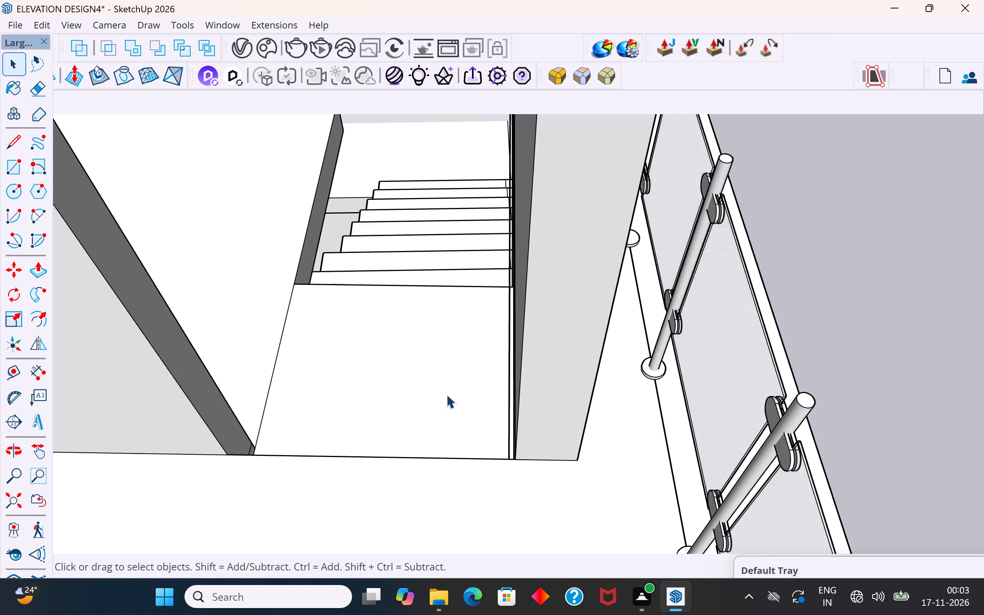
scroll(446, 394, "down", 3)
middle_click_drag(491, 399, 736, 244)
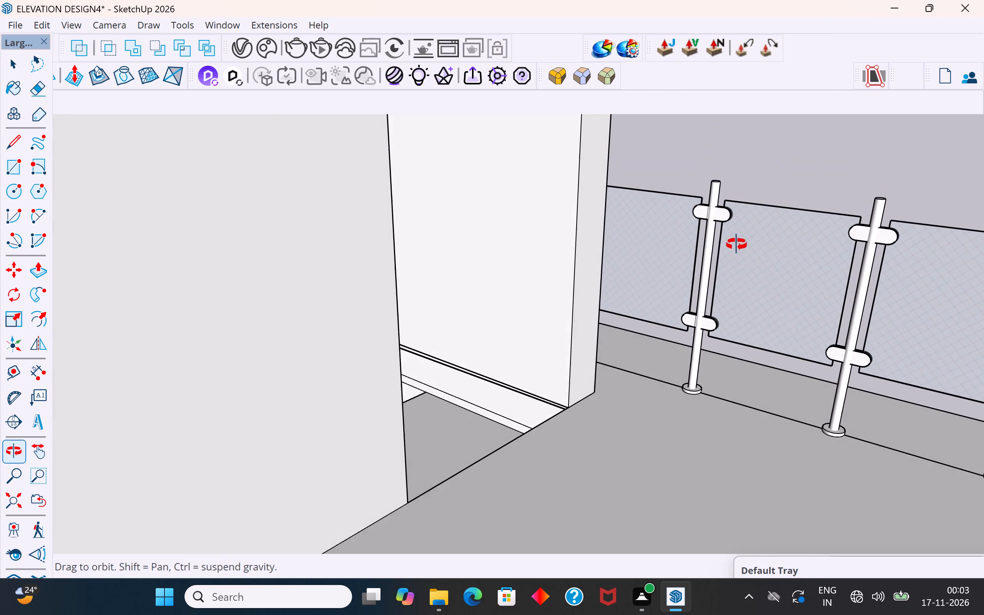
middle_click_drag(736, 244, 735, 249)
middle_click_drag(491, 466, 516, 514)
scroll(536, 461, "up", 4)
middle_click_drag(479, 491, 429, 562)
middle_click_drag(540, 536, 983, 344)
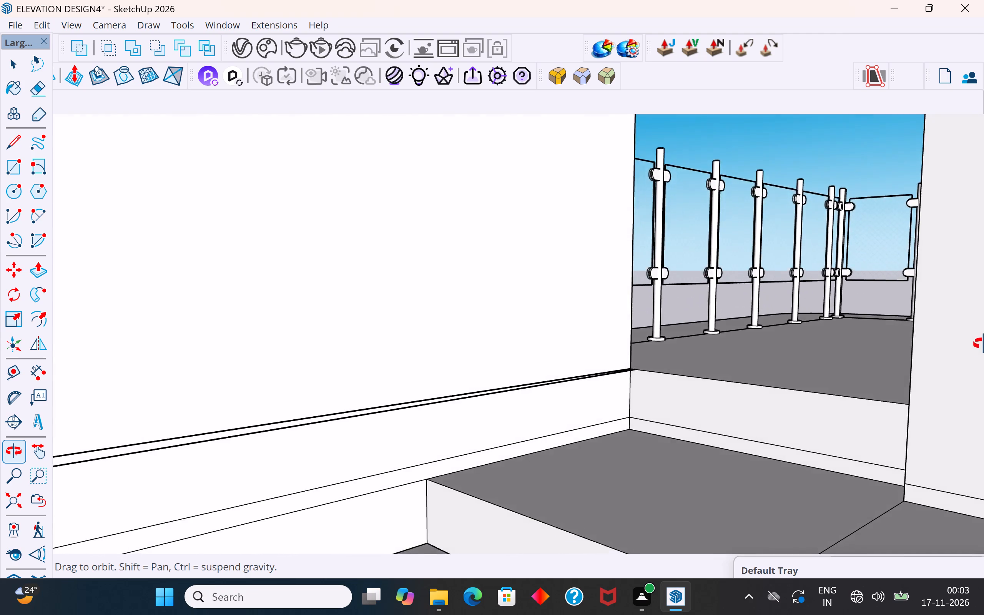
middle_click_drag(983, 344, 983, 359)
left_click(713, 353)
middle_click_drag(728, 425, 817, 403)
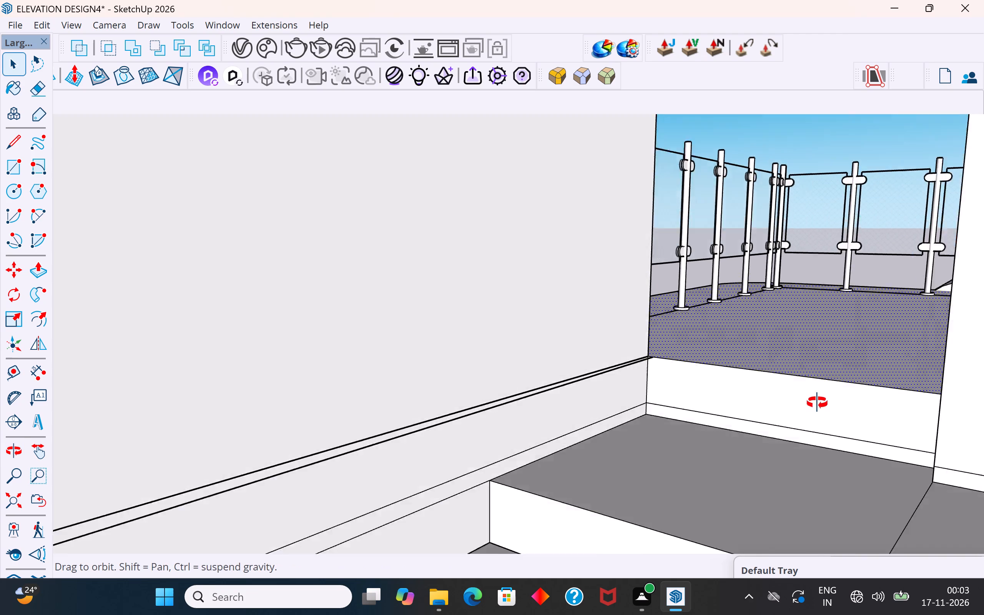
middle_click_drag(817, 403, 680, 469)
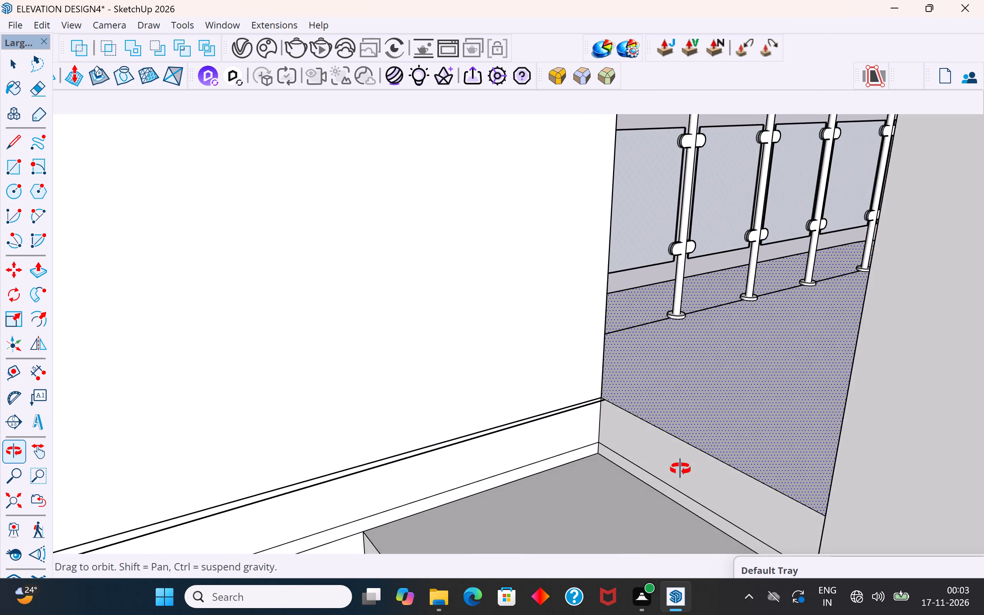
middle_click_drag(680, 469, 288, 509)
scroll(474, 466, "down", 5)
middle_click_drag(473, 465, 465, 474)
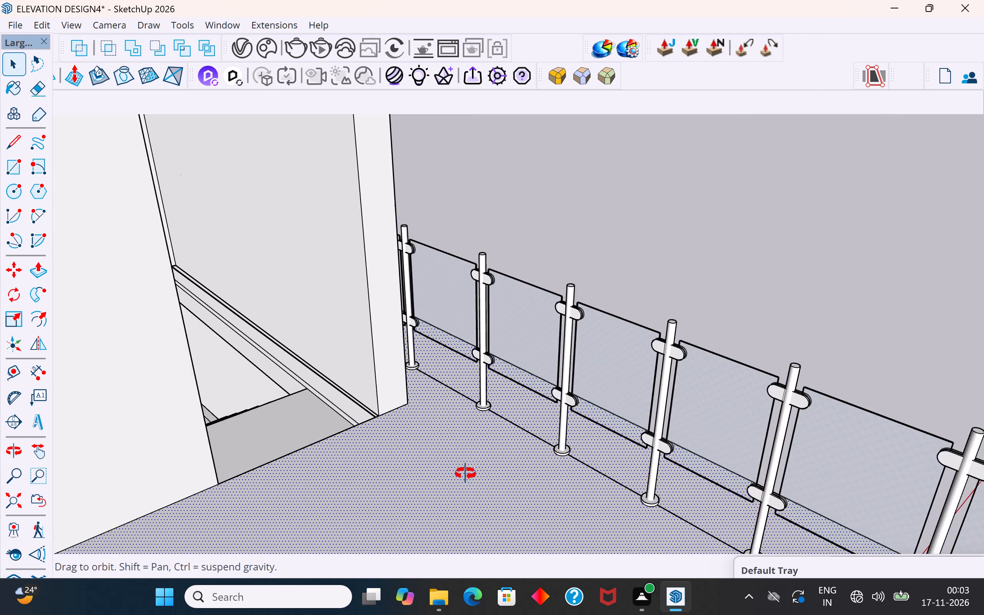
middle_click_drag(465, 474, 470, 441)
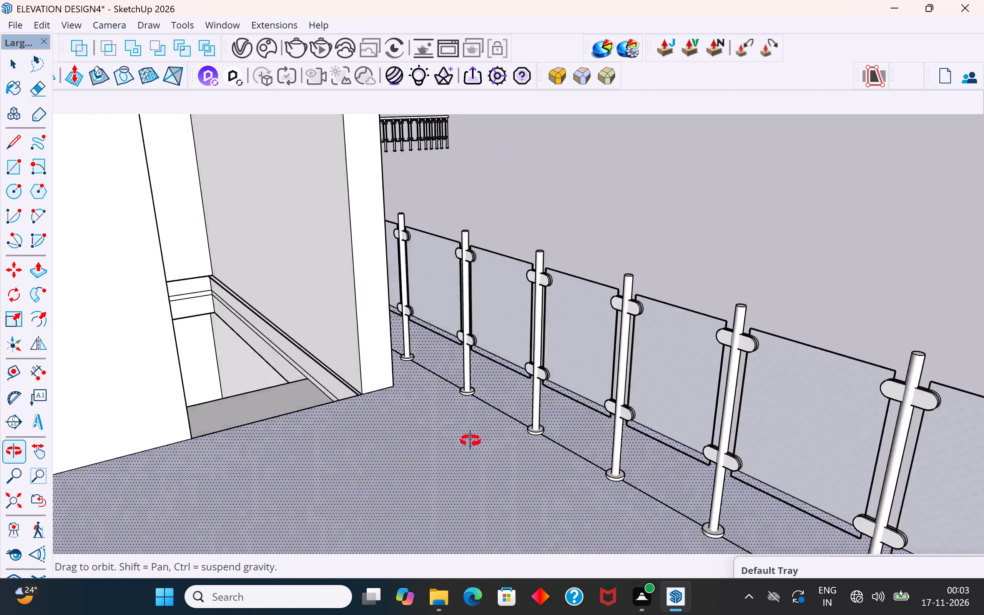
middle_click_drag(470, 441, 457, 454)
Unhide all hidden objects to bring back the wooden door.
left_click(37, 21)
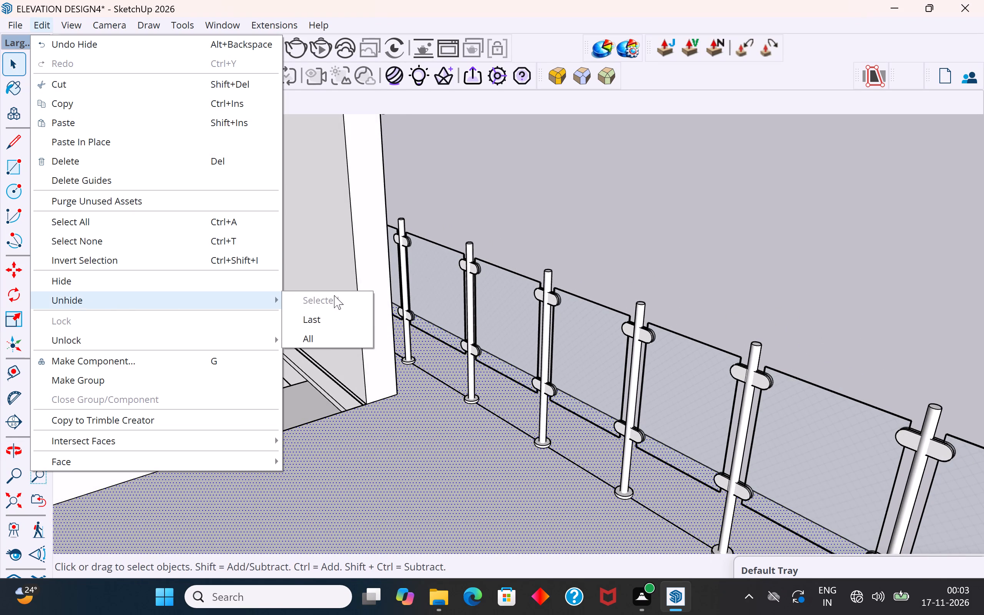
left_click(329, 339)
left_click(615, 185)
Move the wooden door from its frame's bottom railing-side corner outward to the doorway wall's outer bottom corner.
middle_click_drag(623, 209, 569, 319)
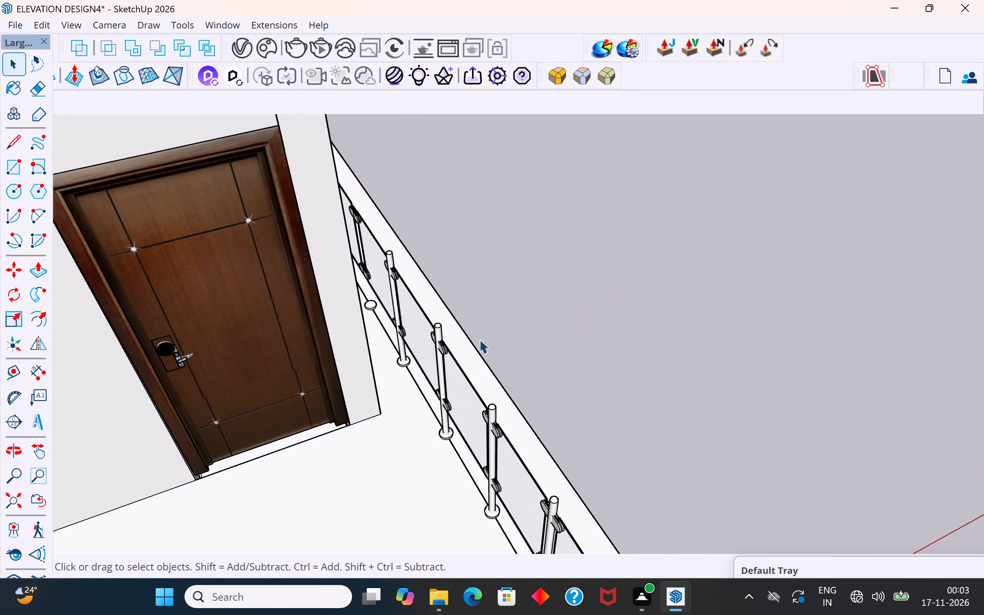
scroll(373, 389, "up", 4)
middle_click_drag(334, 450, 341, 400)
left_click(315, 425)
scroll(320, 428, "up", 6)
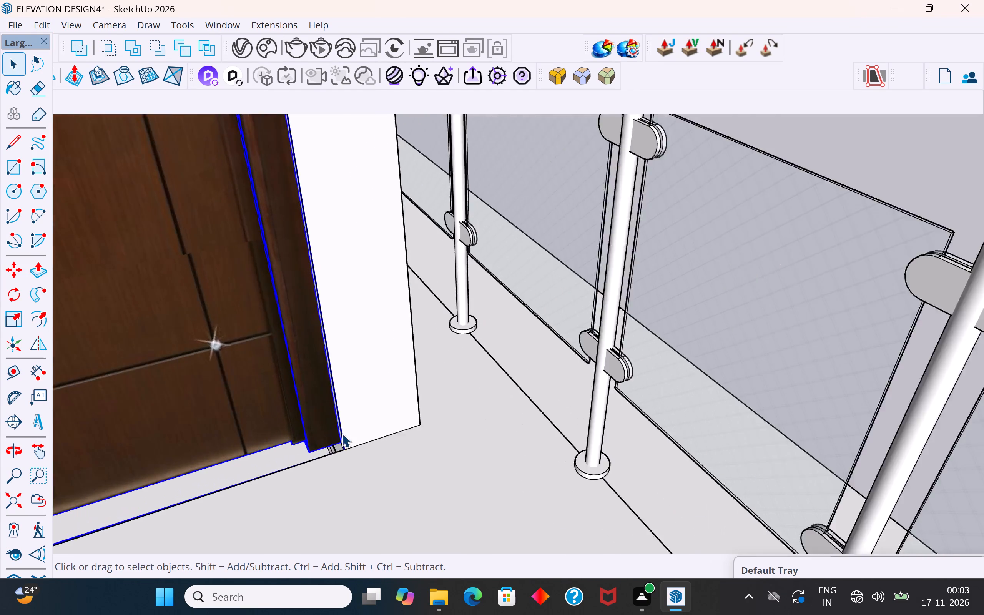
scroll(342, 433, "up", 8)
middle_click_drag(346, 438, 403, 377)
scroll(362, 418, "up", 3)
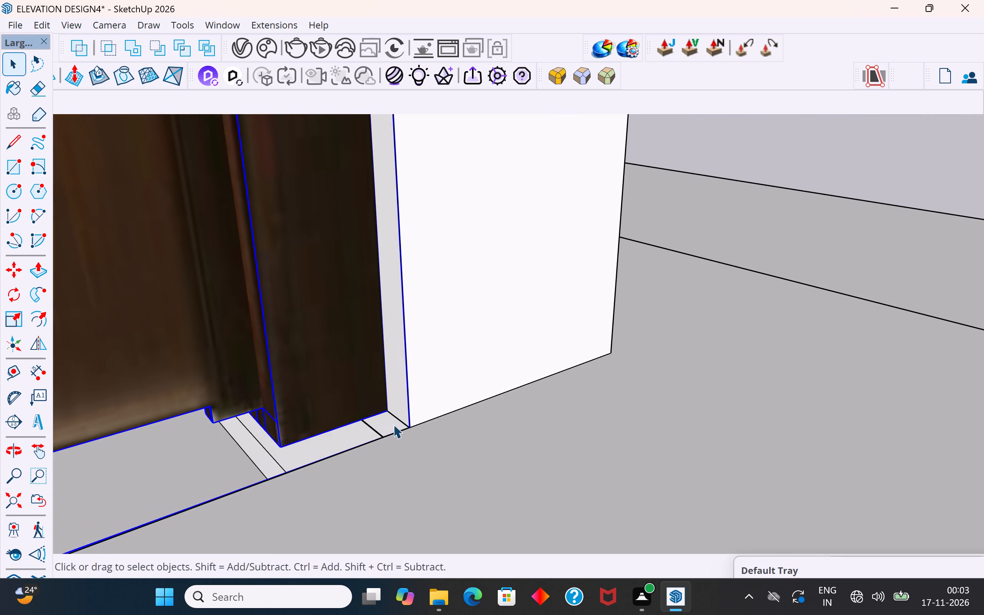
key("m")
left_click(388, 407)
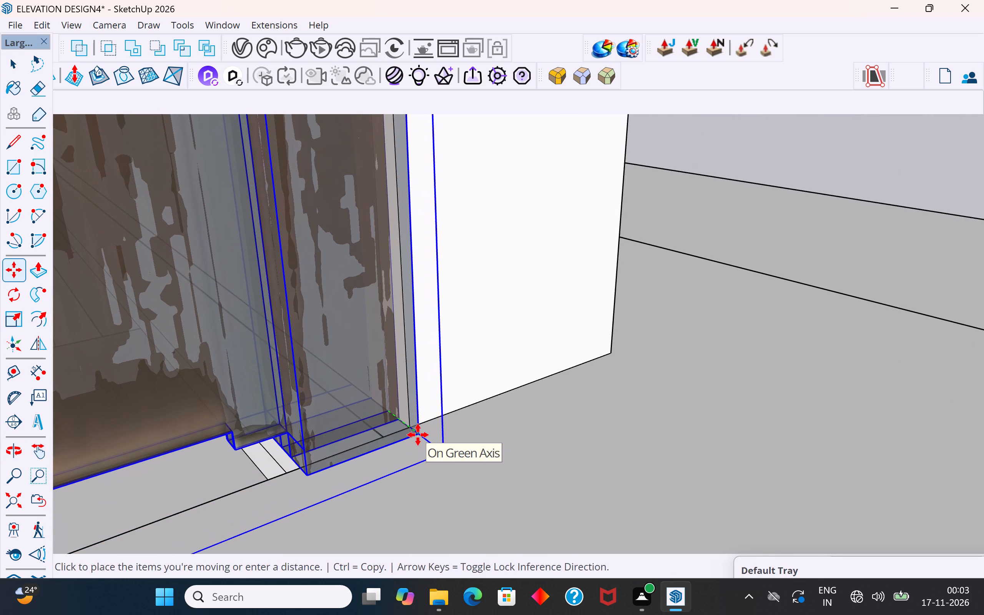
left_click(412, 428)
scroll(201, 274, "down", 13)
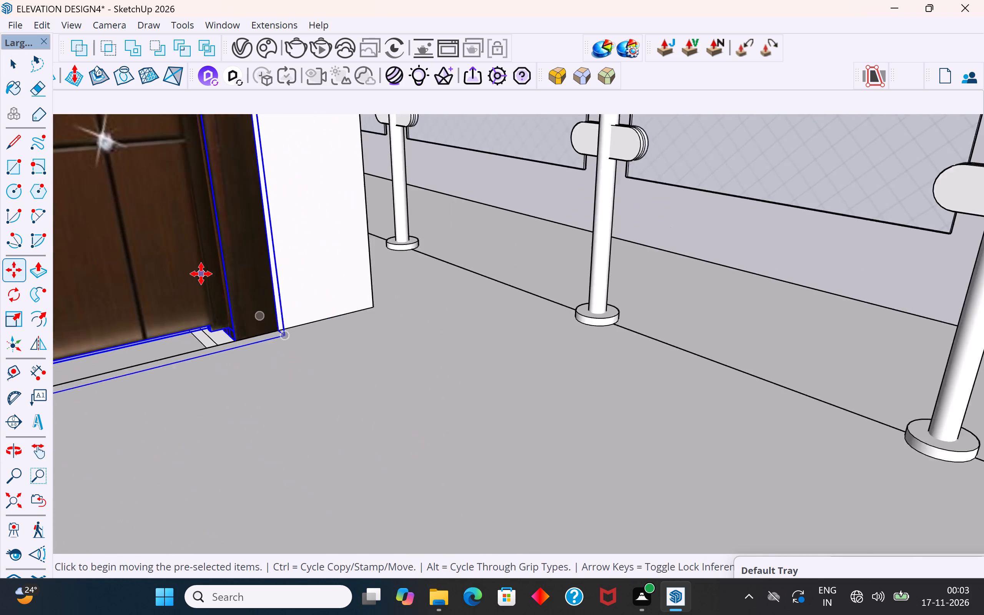
scroll(201, 274, "down", 6)
left_click(16, 63)
scroll(341, 350, "down", 8)
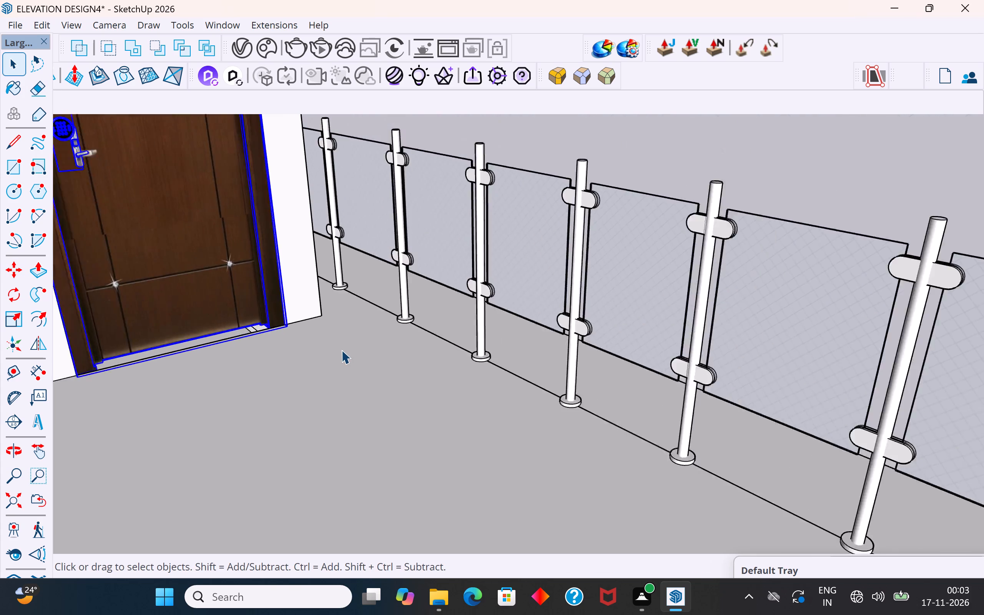
scroll(341, 350, "down", 10)
left_click(489, 251)
Examine the door's fit and the wall around it from the terrace, then the whole house from outside.
middle_click_drag(464, 286, 402, 373)
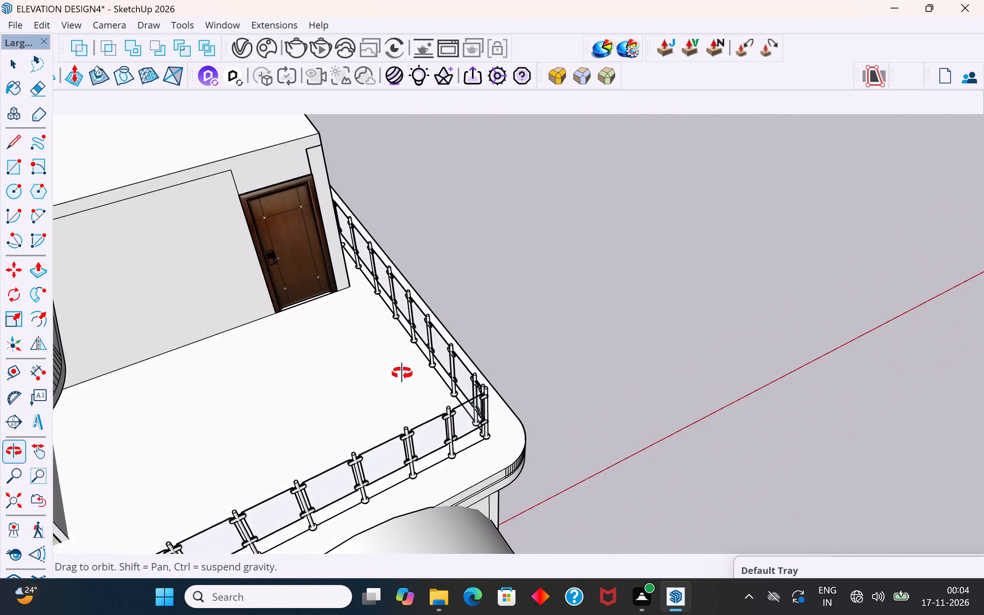
middle_click_drag(402, 373, 357, 307)
scroll(368, 259, "up", 4)
middle_click_drag(357, 302, 288, 333)
scroll(351, 304, "up", 1)
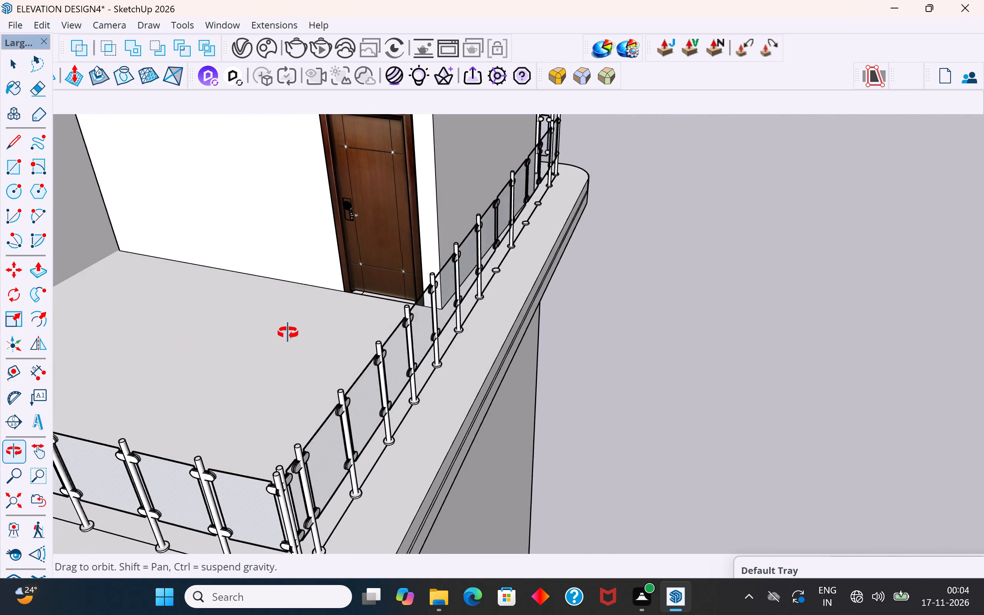
middle_click_drag(288, 333, 339, 331)
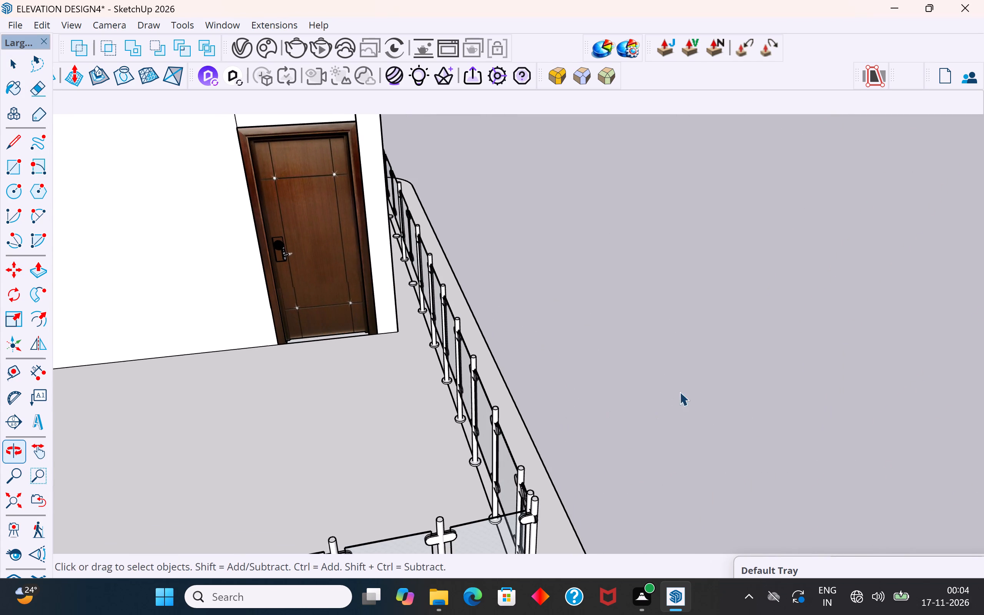
scroll(683, 385, "down", 6)
left_click(700, 347)
scroll(579, 305, "down", 5)
middle_click_drag(538, 347, 361, 385)
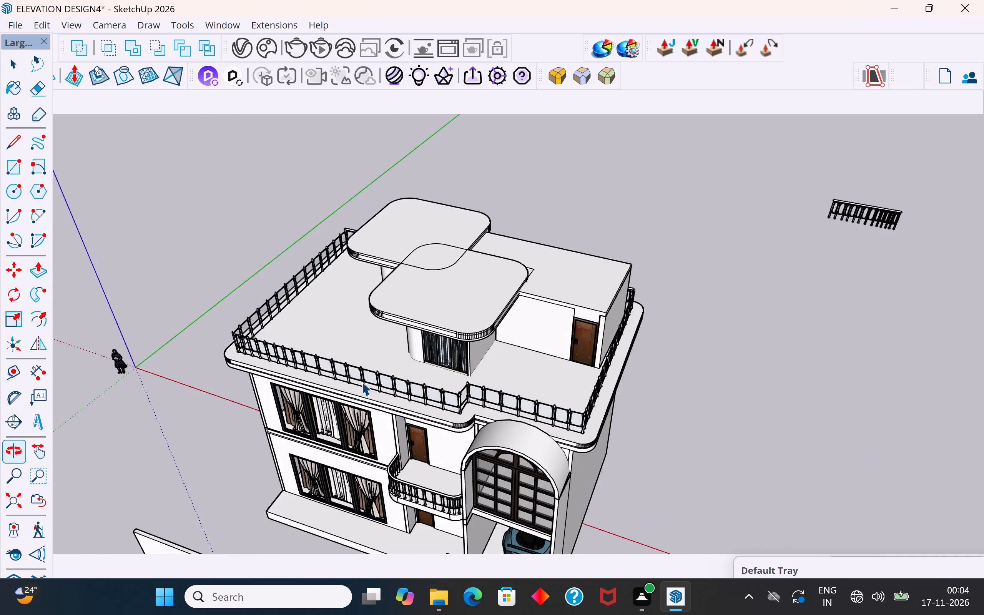
scroll(516, 271, "up", 7)
scroll(554, 224, "down", 12)
middle_click_drag(444, 336, 495, 276)
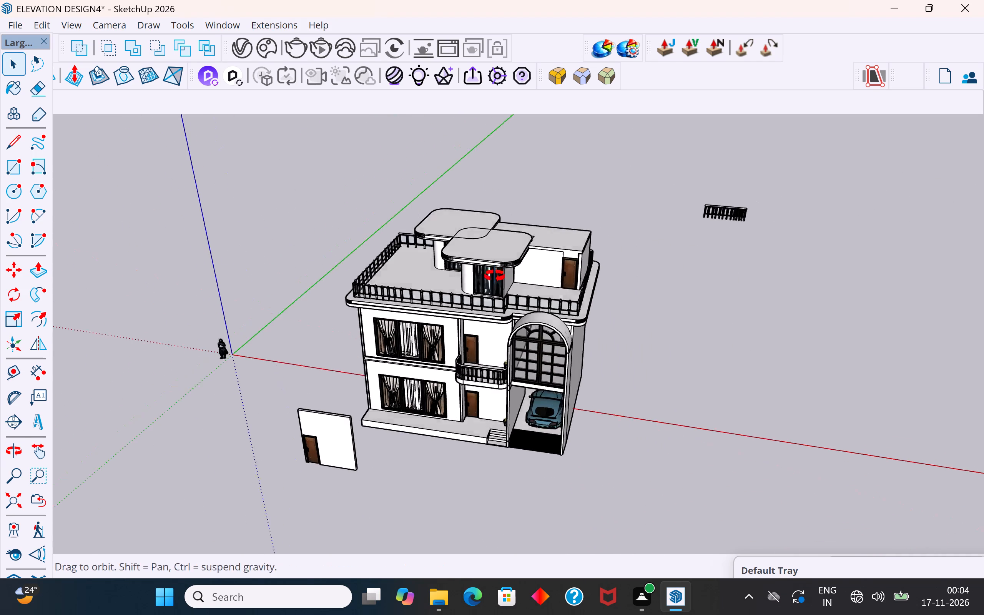
middle_click_drag(495, 276, 494, 273)
middle_click_drag(356, 455, 267, 427)
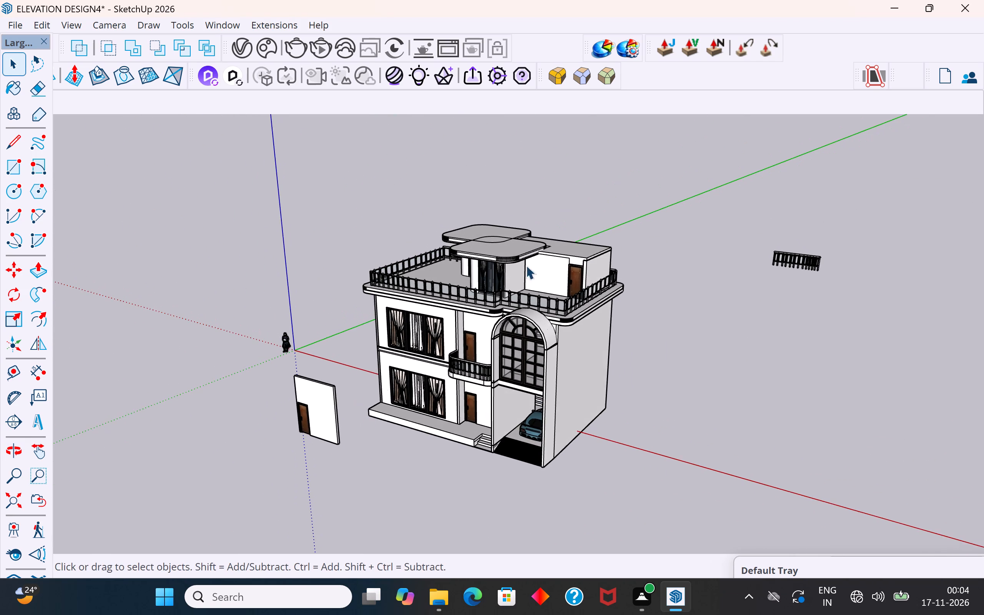
scroll(582, 214, "up", 15)
middle_click_drag(560, 248, 547, 306)
scroll(549, 268, "up", 3)
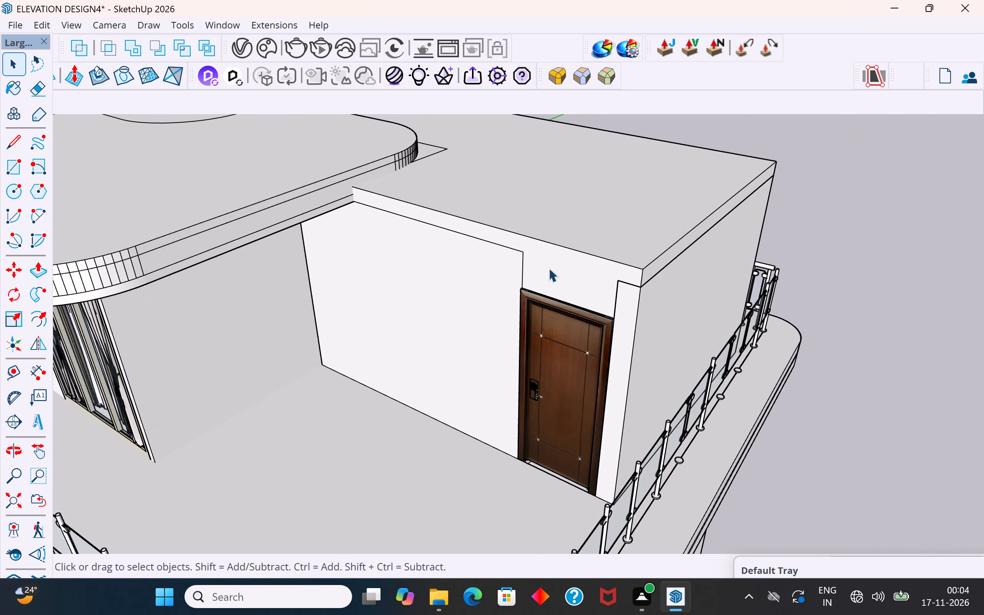
left_click(547, 251)
middle_click_drag(547, 251, 591, 224)
left_click(525, 230)
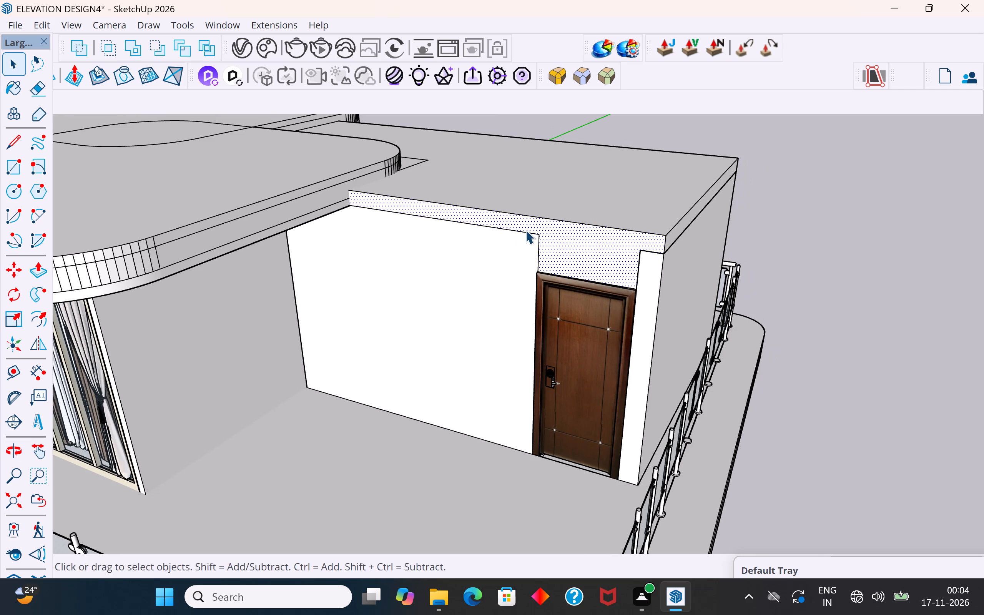
left_click(797, 150)
scroll(618, 301, "down", 4)
middle_click_drag(630, 297, 728, 229)
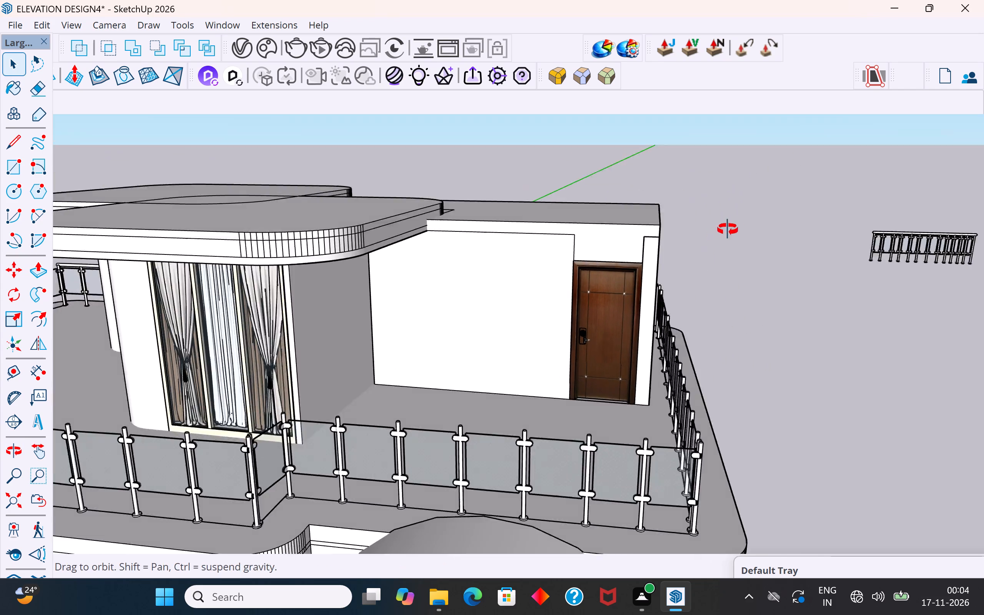
middle_click_drag(728, 229, 733, 226)
left_click(736, 228)
Delete the spare wall panel with a door standing beside the house.
scroll(382, 361, "down", 11)
middle_click_drag(477, 315, 386, 417)
scroll(467, 294, "down", 5)
left_click_drag(284, 403, 199, 514)
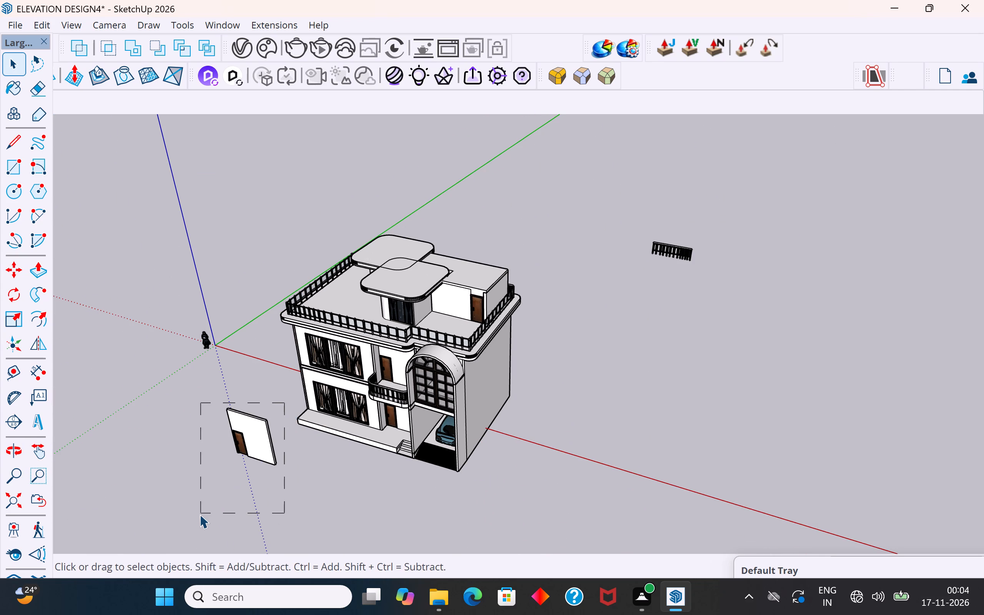
key("Delete")
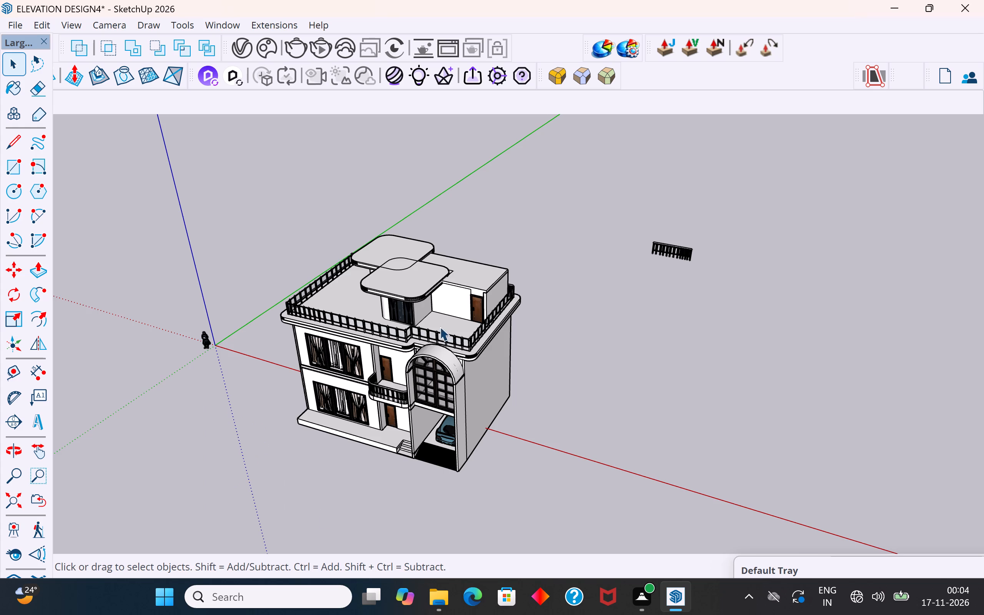
Erase the horizontal seam below the roof slab and the vertical seam above the door on the stair enclosure's front wall.
scroll(480, 269, "up", 4)
middle_click_drag(492, 269, 545, 201)
scroll(470, 297, "up", 6)
middle_click_drag(468, 307, 490, 278)
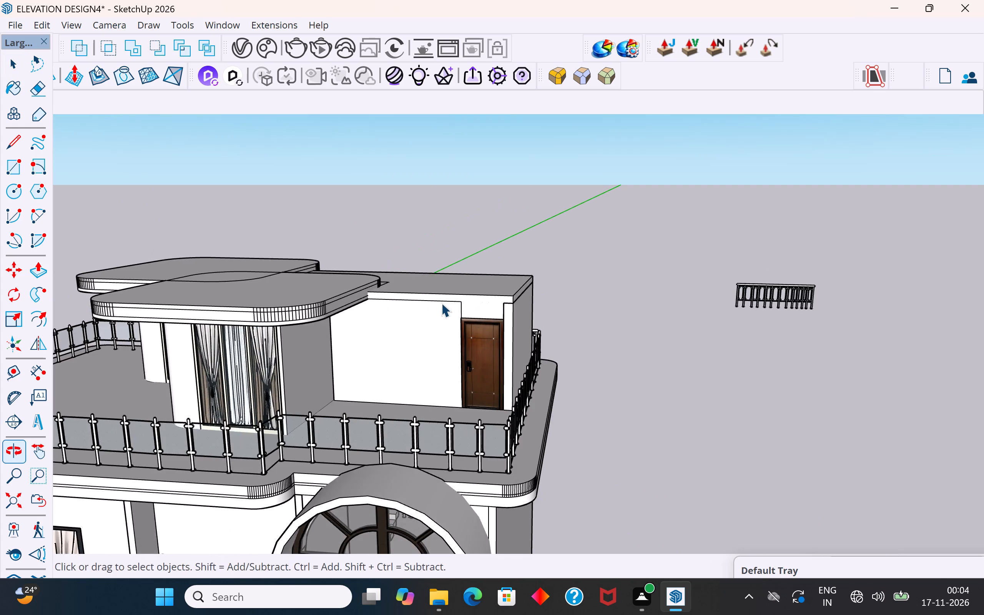
scroll(441, 303, "up", 4)
left_click(442, 299)
left_click(452, 298)
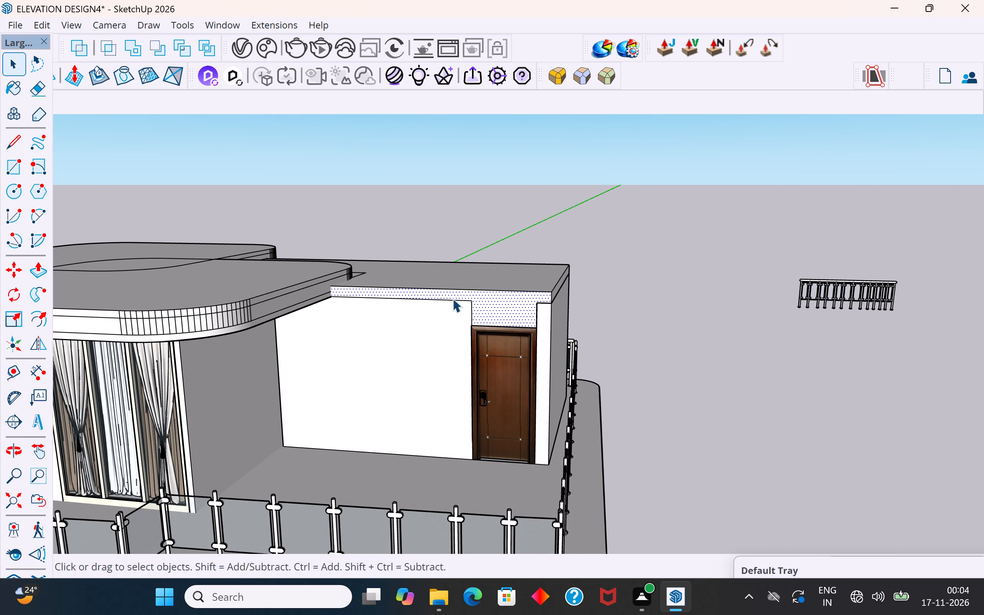
left_click(462, 299)
left_click(464, 301)
left_click(713, 307)
left_click(416, 350)
scroll(457, 299, "up", 7)
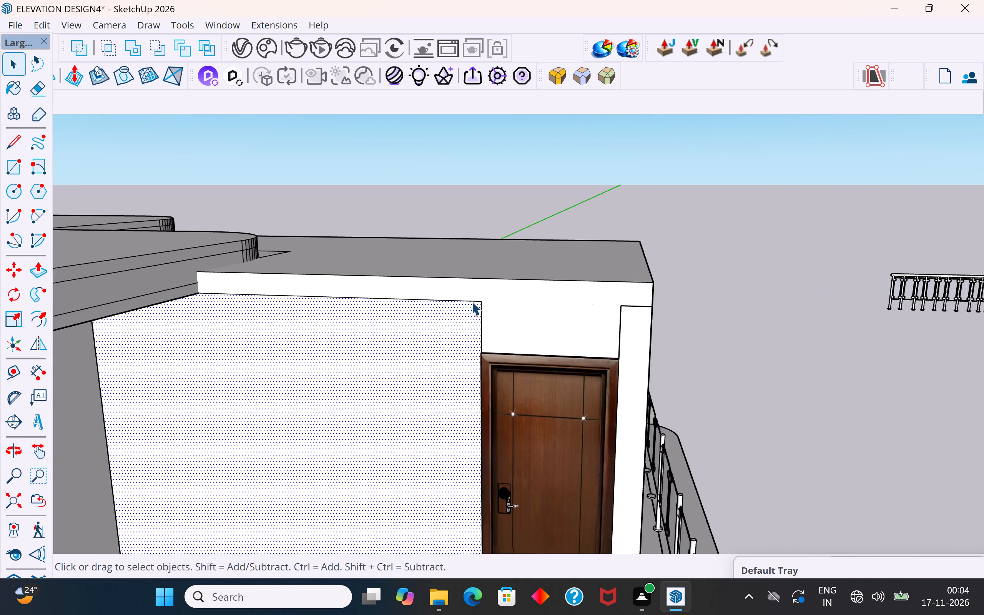
left_click(472, 301)
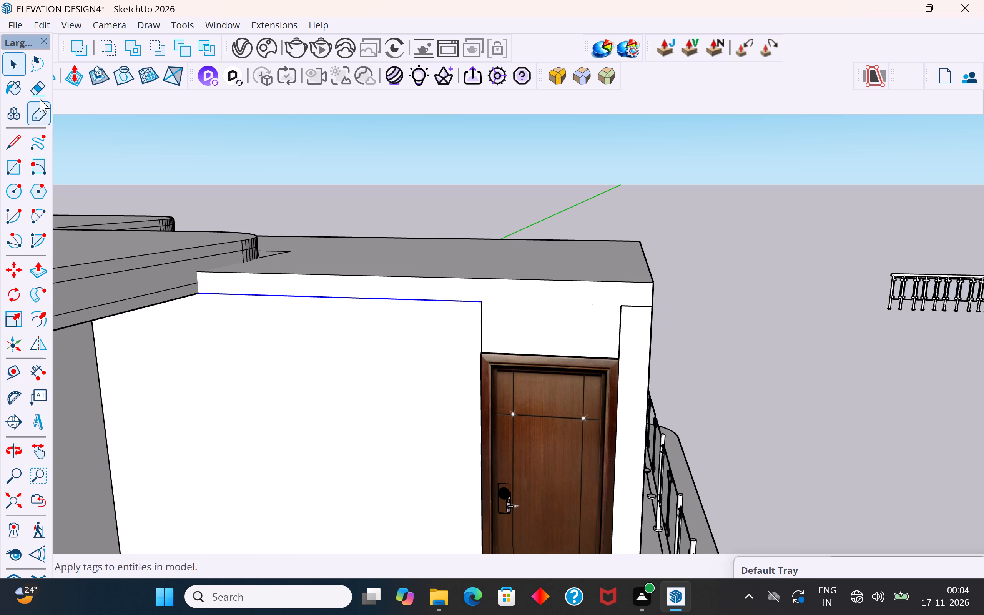
left_click(40, 96)
left_click_drag(414, 295, 419, 318)
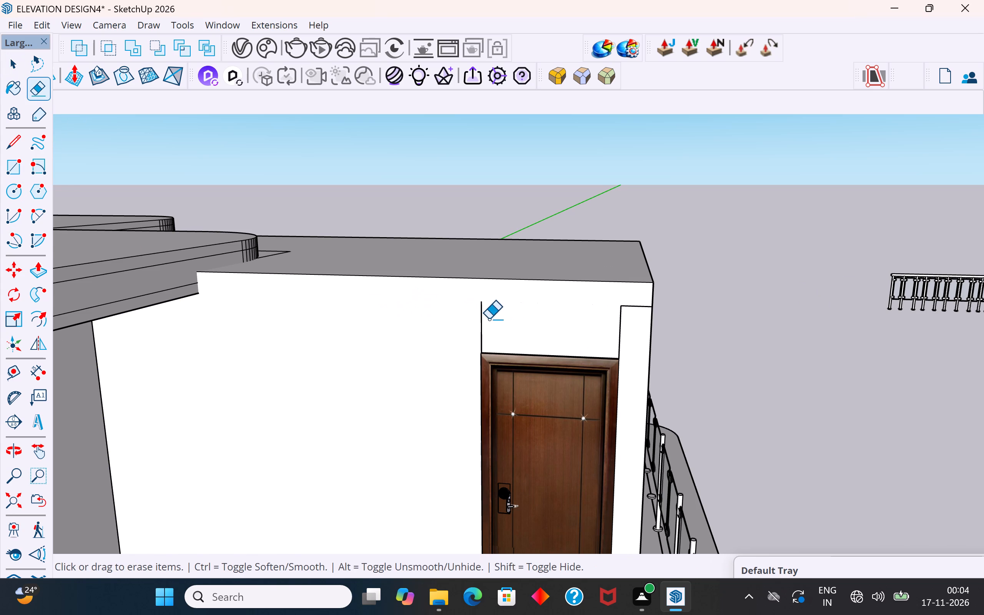
left_click_drag(470, 314, 532, 324)
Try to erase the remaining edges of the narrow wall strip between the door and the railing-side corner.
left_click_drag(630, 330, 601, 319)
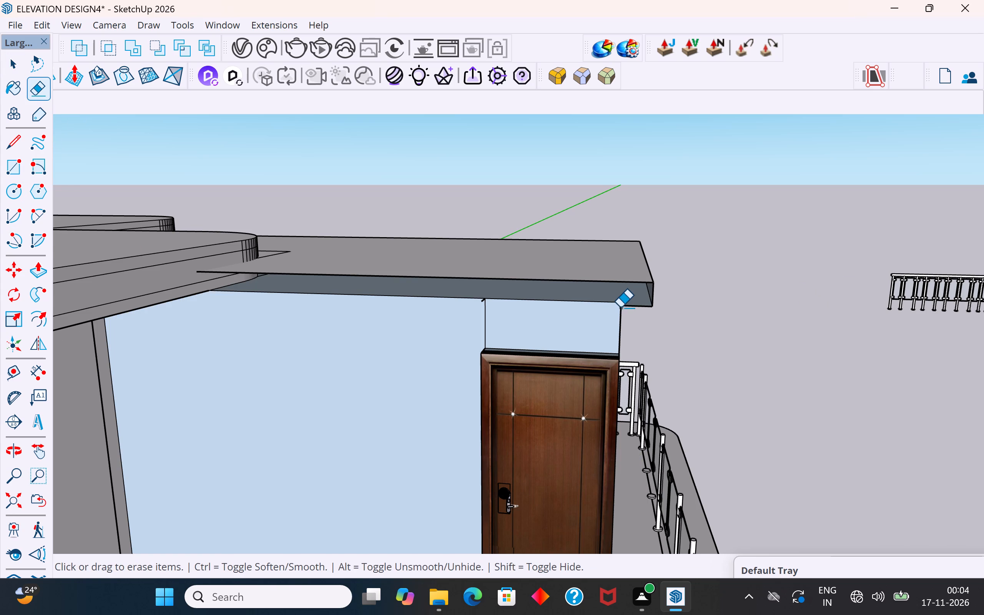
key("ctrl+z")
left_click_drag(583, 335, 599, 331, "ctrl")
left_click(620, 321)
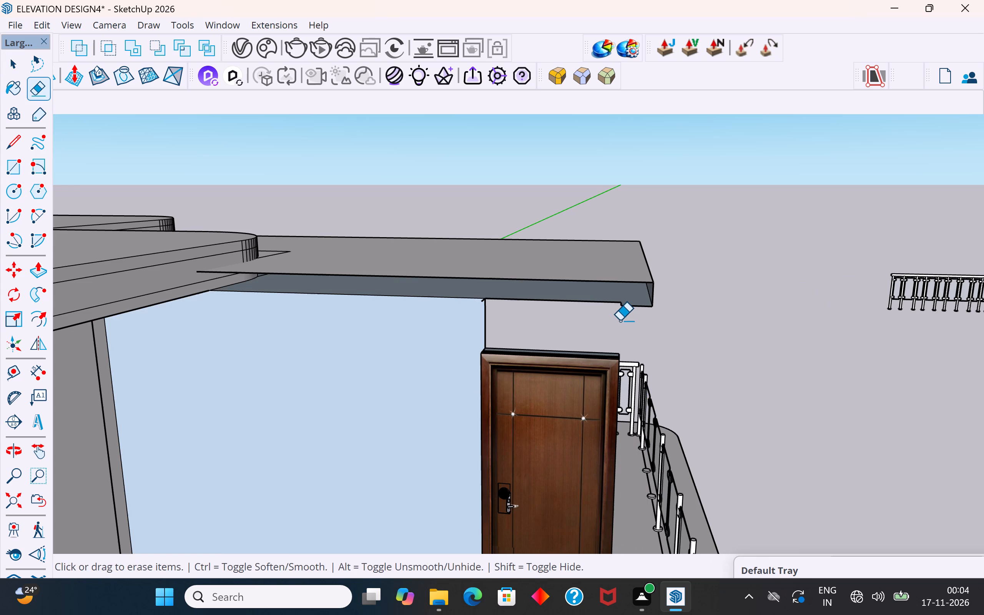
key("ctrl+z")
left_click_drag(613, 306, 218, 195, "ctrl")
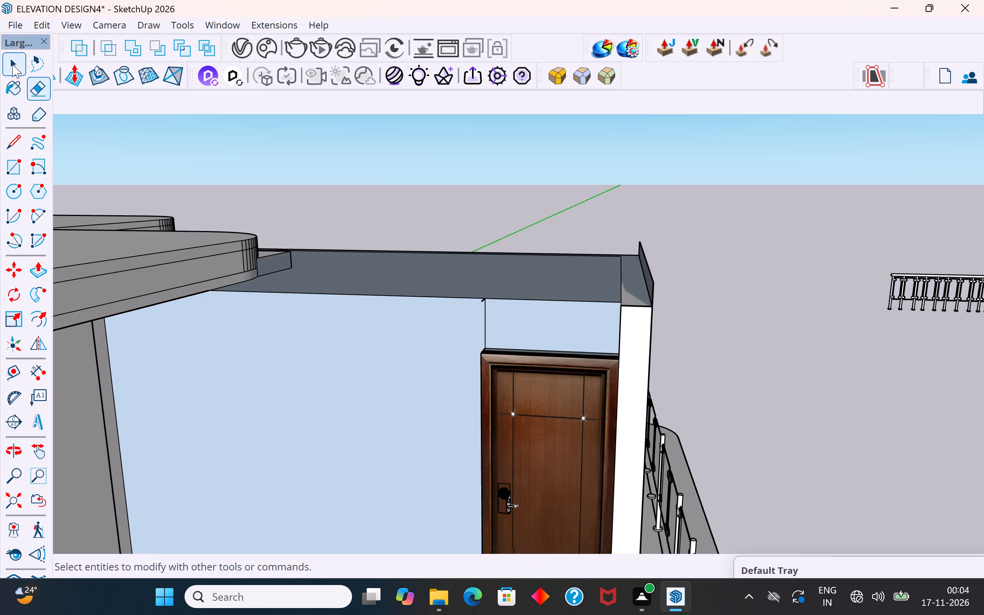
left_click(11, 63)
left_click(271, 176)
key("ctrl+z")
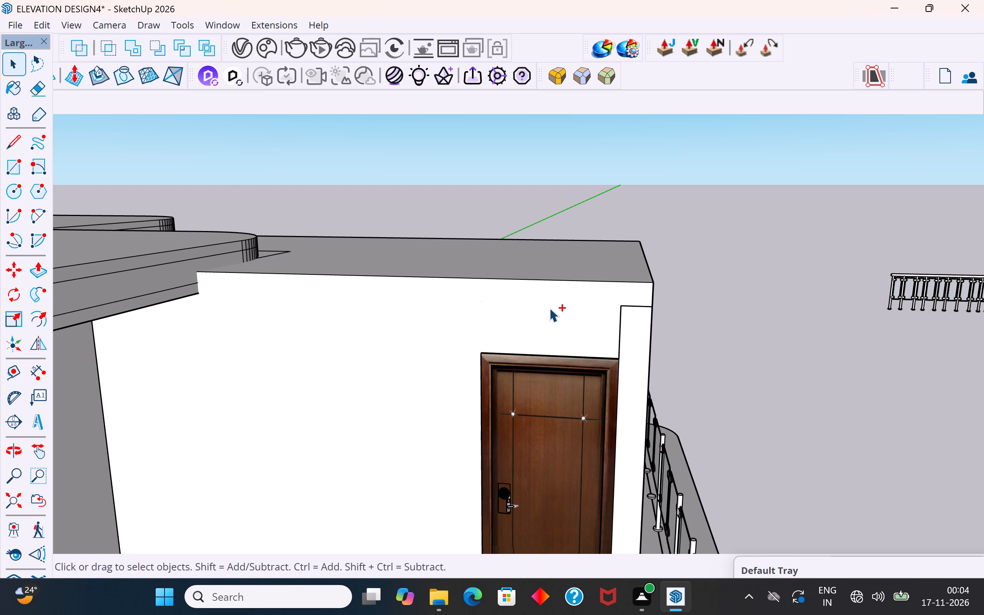
Explode the stair enclosure's wall group so its edges can be edited directly.
left_click(714, 245)
scroll(604, 335, "down", 4)
middle_click_drag(617, 333, 456, 391)
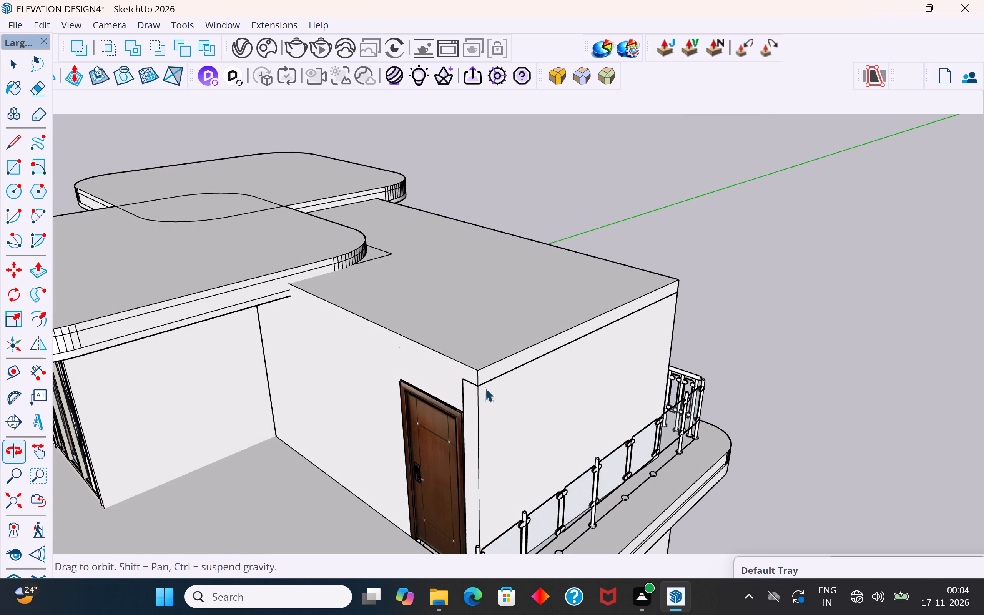
left_click(510, 394)
right_click(510, 394)
left_click(570, 115)
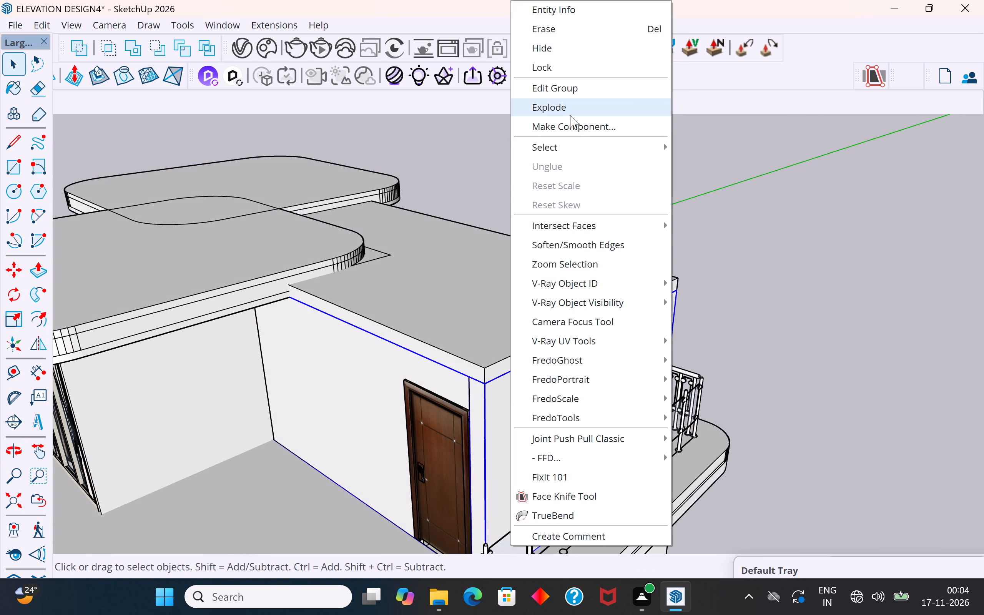
left_click(697, 235)
scroll(484, 389, "up", 3)
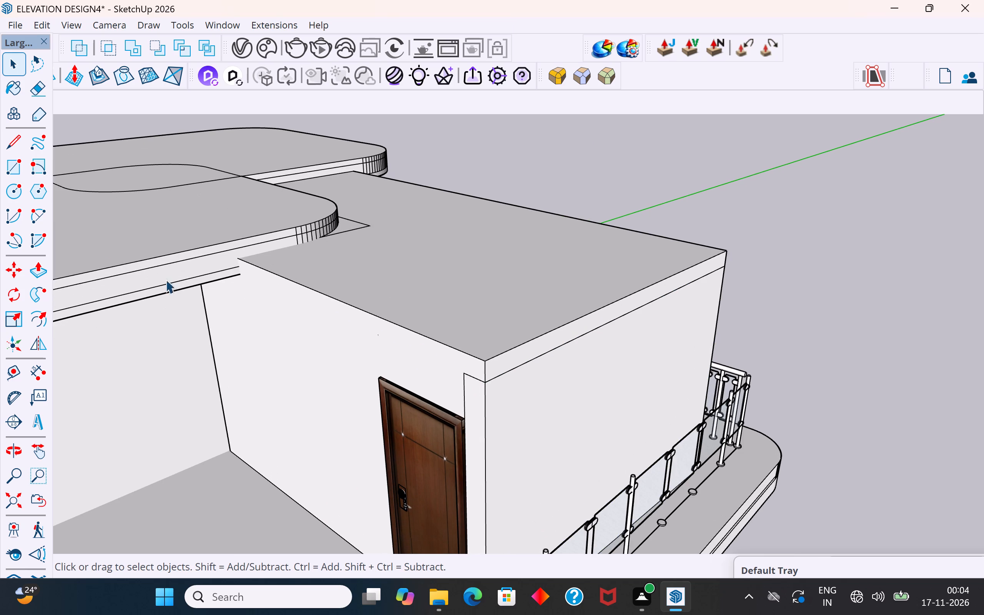
Erase the narrow strip's remaining edges beside the door and the seam below the roof slab on the adjoining side wall.
left_click(47, 85)
scroll(459, 351, "up", 1)
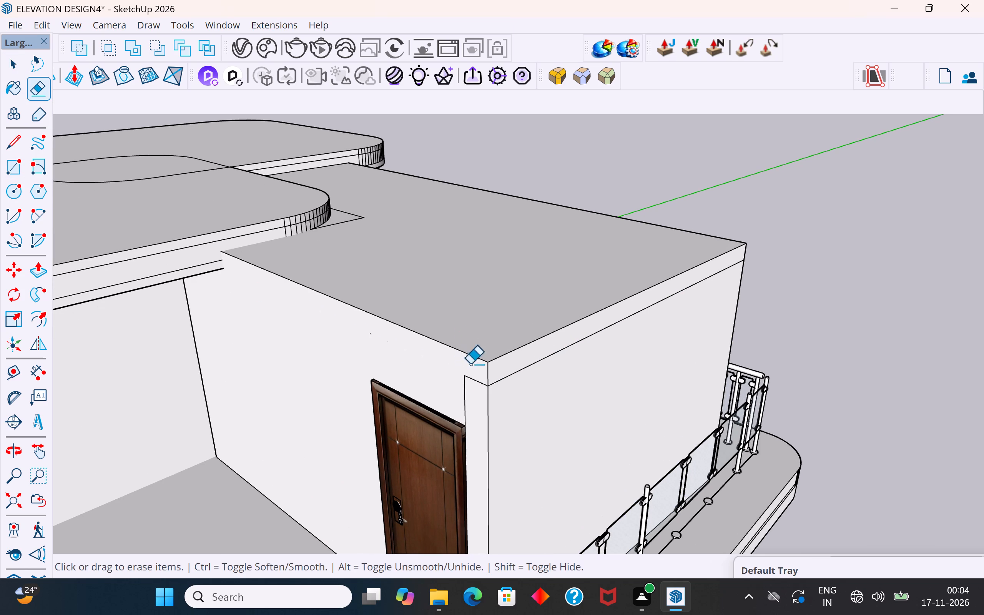
scroll(467, 391, "up", 2)
middle_click_drag(467, 391, 589, 357)
left_click_drag(688, 321, 632, 319)
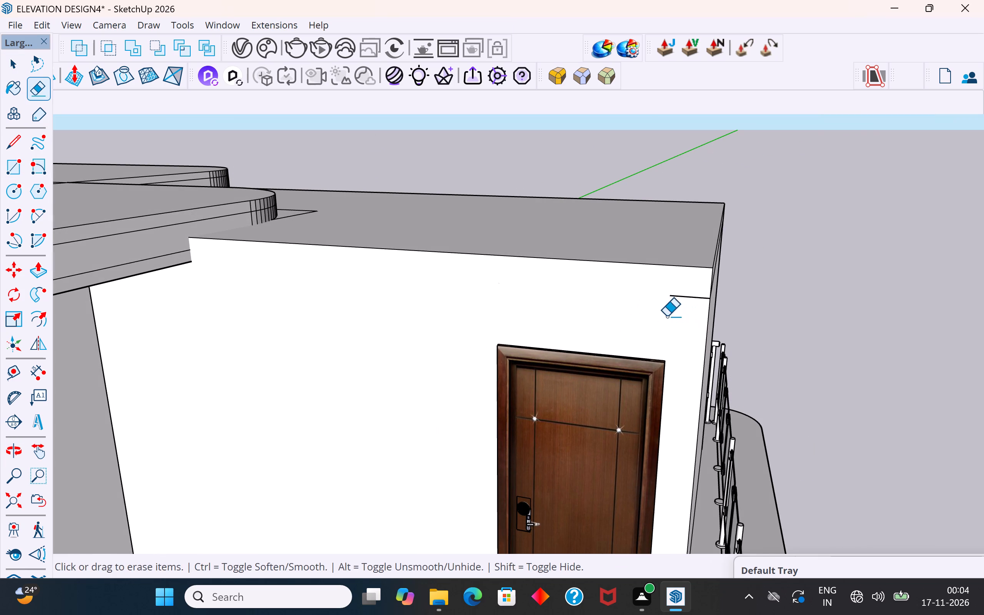
left_click_drag(682, 309, 683, 289)
middle_click_drag(624, 376, 521, 357)
scroll(519, 359, "down", 1)
left_click_drag(588, 250, 580, 299)
scroll(542, 340, "down", 10)
Delete the spare railing piece floating beside the house.
middle_click_drag(567, 364, 807, 312)
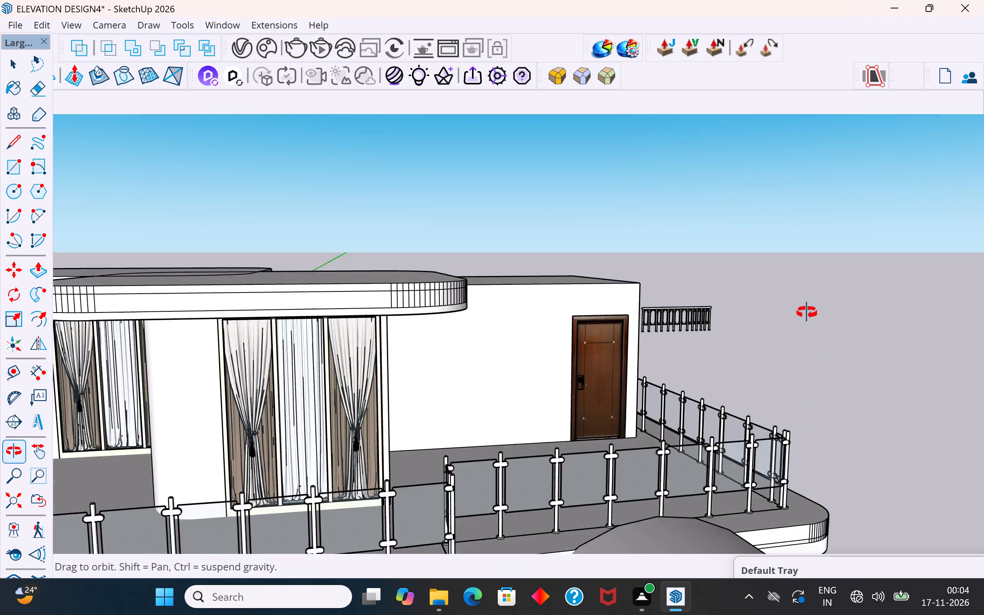
middle_click_drag(807, 312, 764, 334)
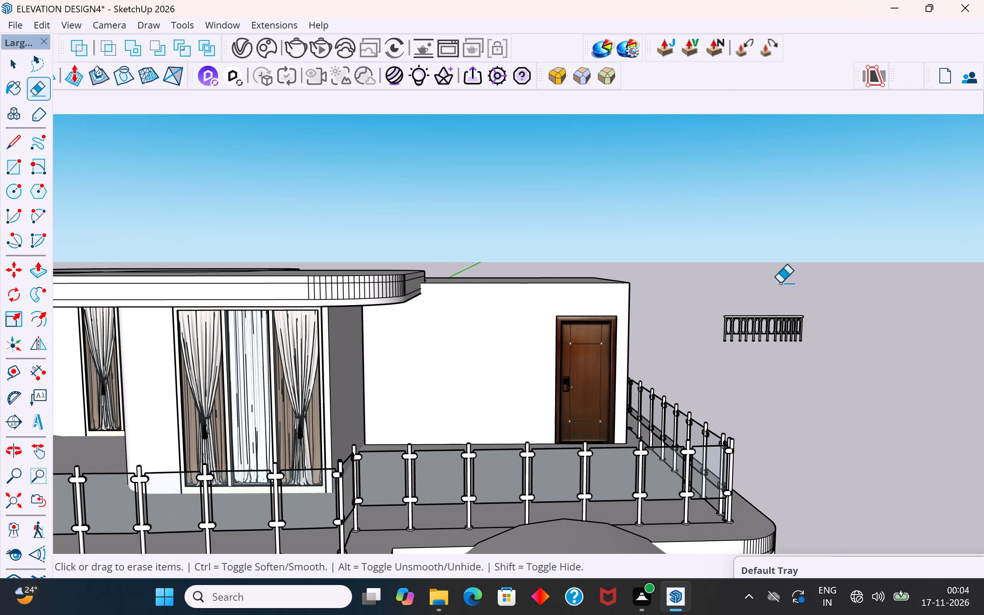
left_click(6, 61)
left_click(210, 211)
scroll(394, 285, "down", 11)
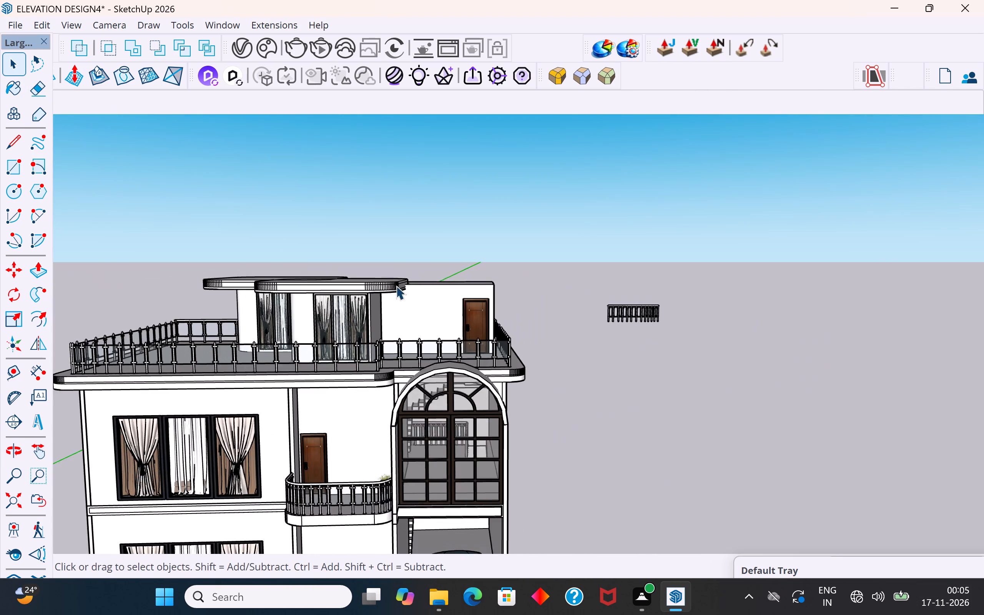
middle_click_drag(421, 317, 397, 378)
left_click_drag(743, 200, 621, 291)
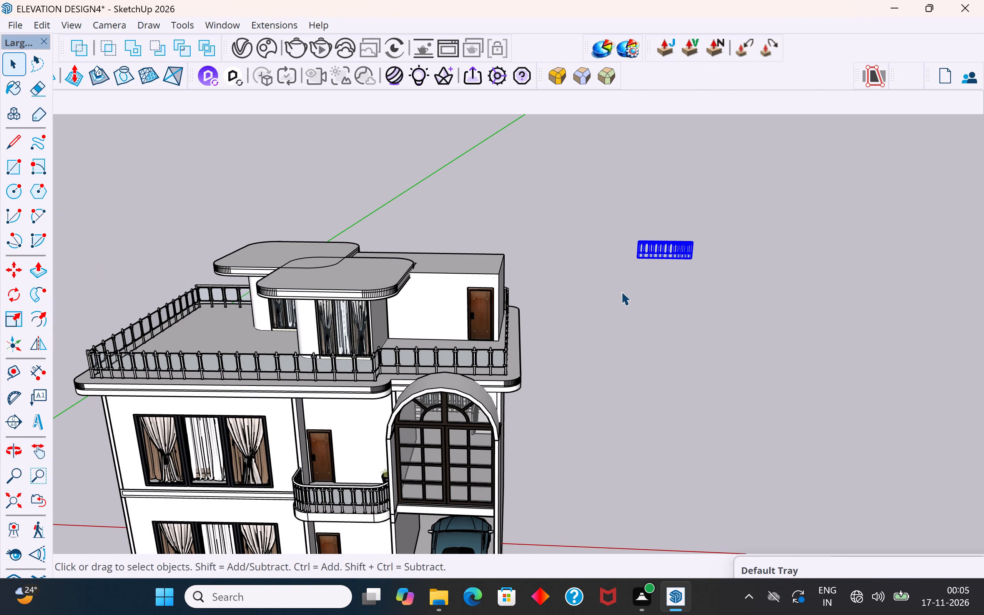
key("Delete")
Look through the scene's materials, lights and textures in the V-Ray Asset Editor.
scroll(658, 264, "down", 7)
middle_click_drag(622, 371, 616, 415)
scroll(582, 269, "down", 3)
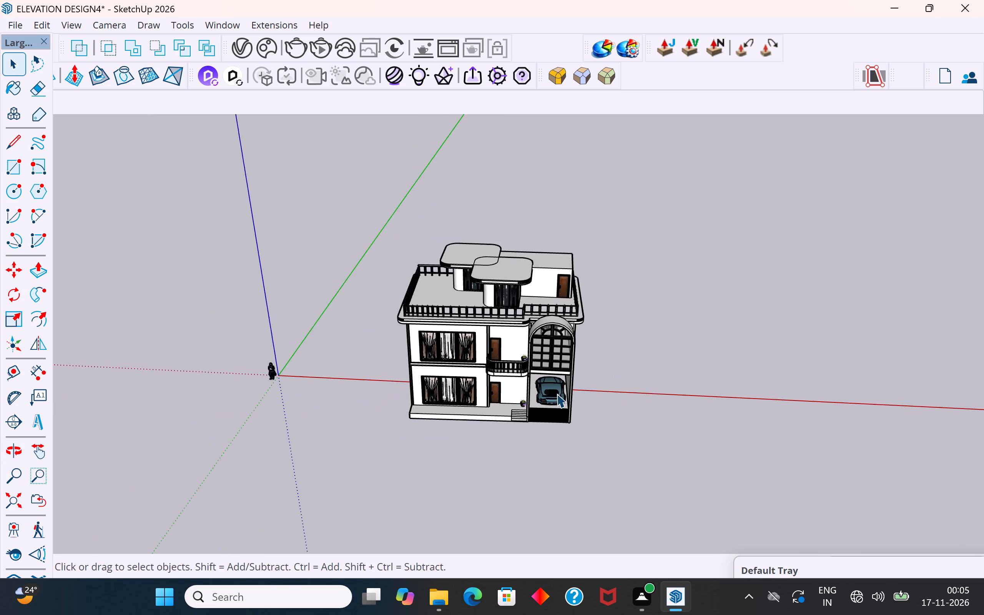
middle_click_drag(539, 434, 555, 305)
middle_click_drag(566, 323, 543, 365)
left_click(279, 27)
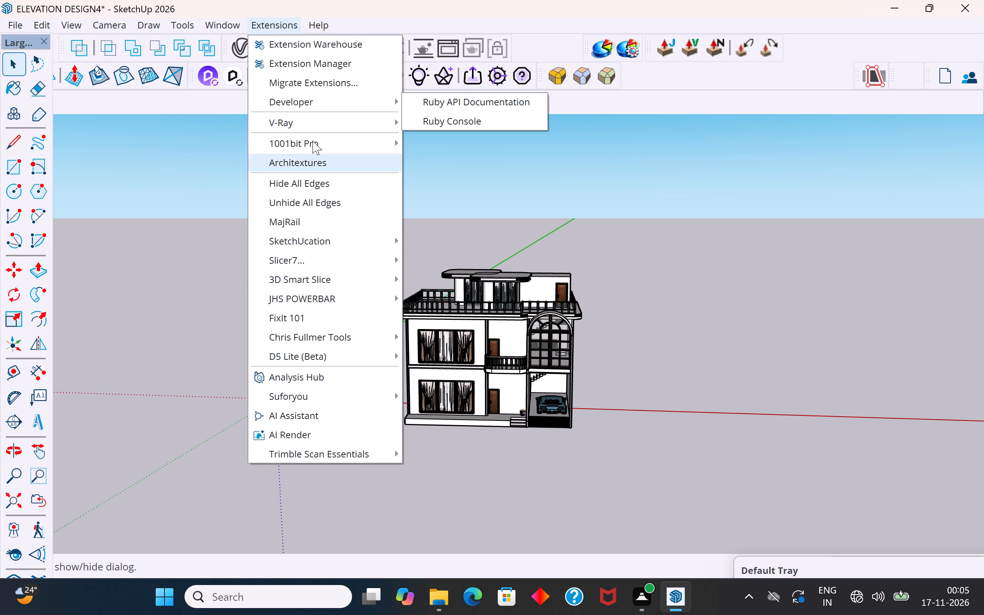
left_click(196, 143)
left_click(244, 47)
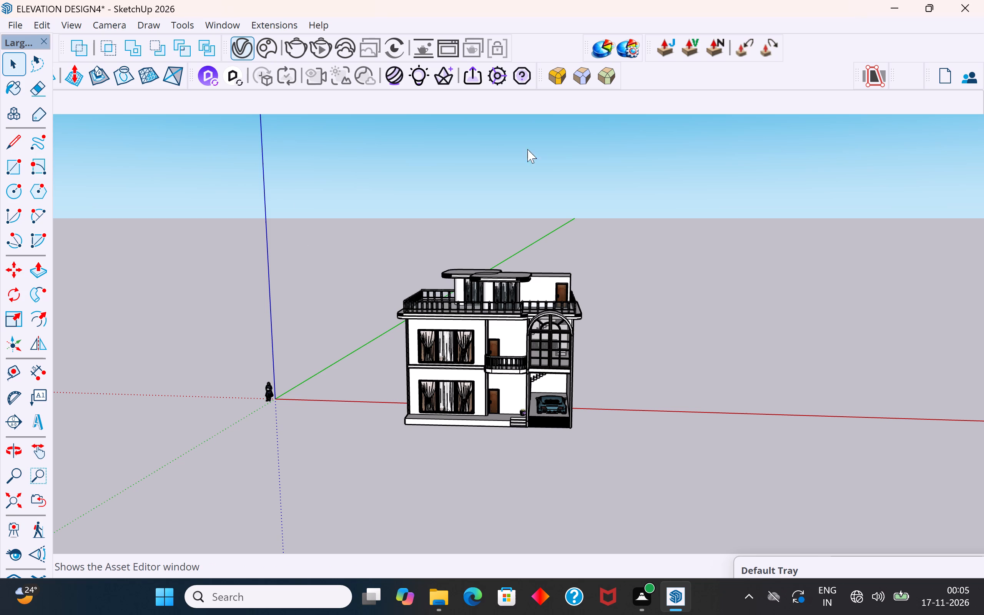
scroll(327, 296, "down", 4)
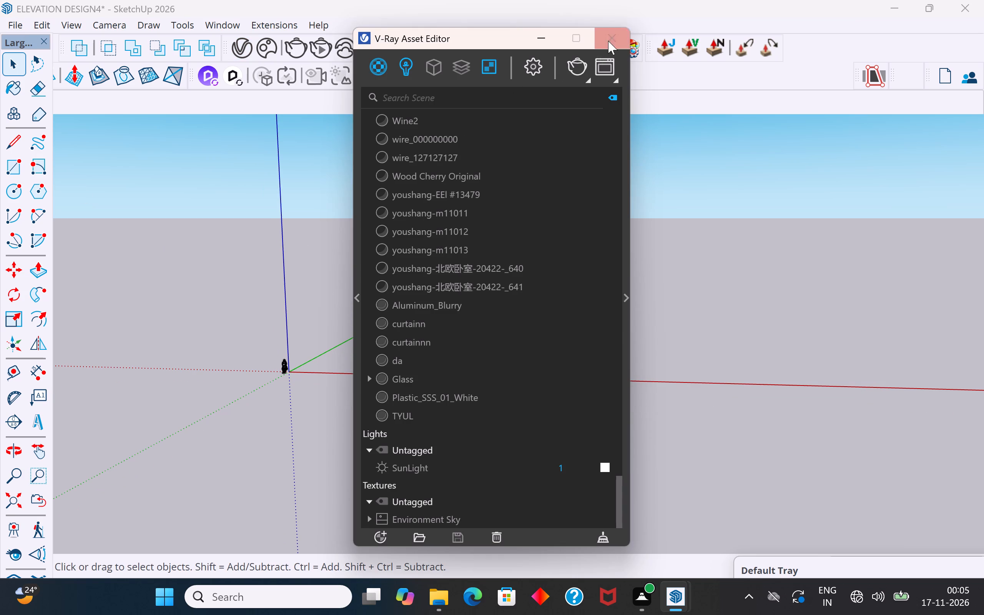
left_click(610, 40)
Draw a large ground rectangle around the house, starting its first corner behind the house near the green axis.
middle_click_drag(607, 176, 591, 288)
scroll(500, 376, "up", 3)
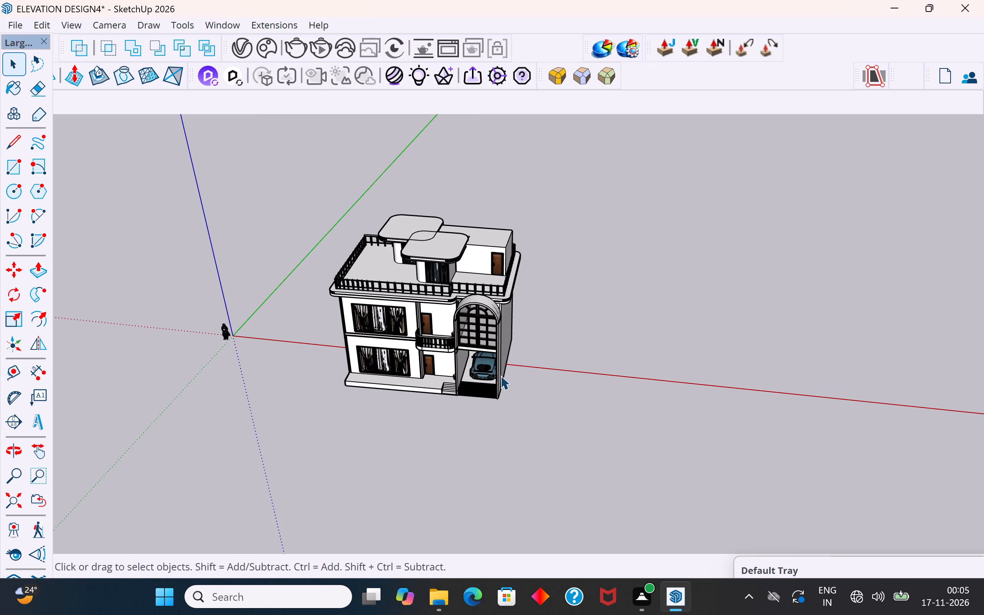
left_click(17, 163)
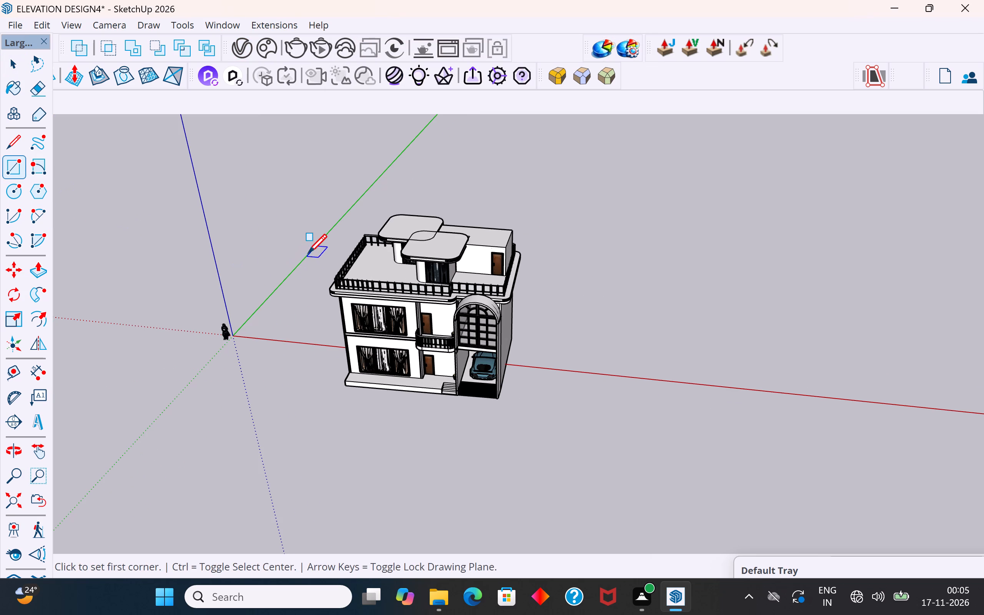
left_click(310, 252)
left_click(585, 500)
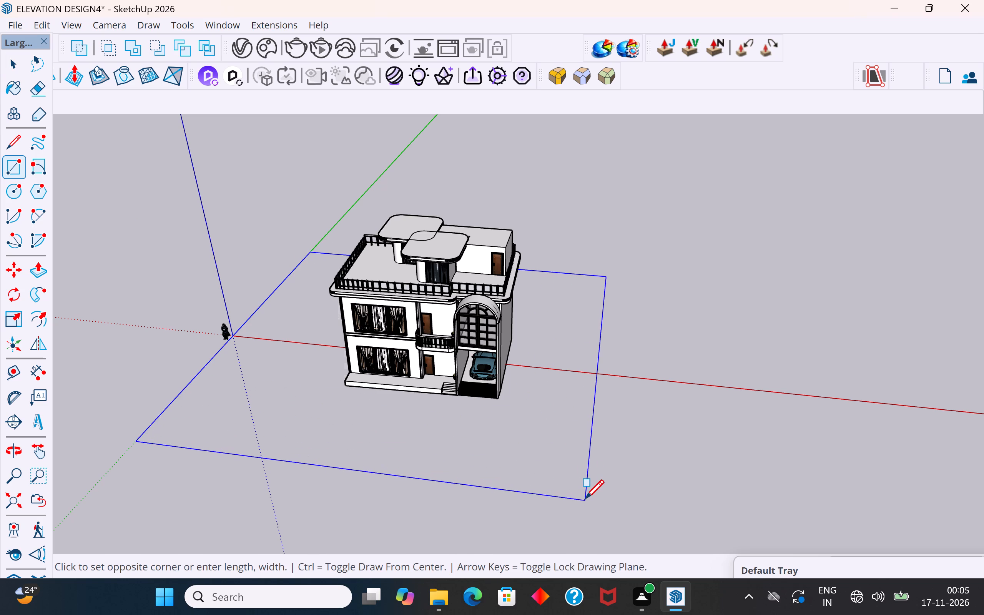
Make the ground rectangle's face and edges into a group.
left_click(12, 70)
triple_click(253, 362)
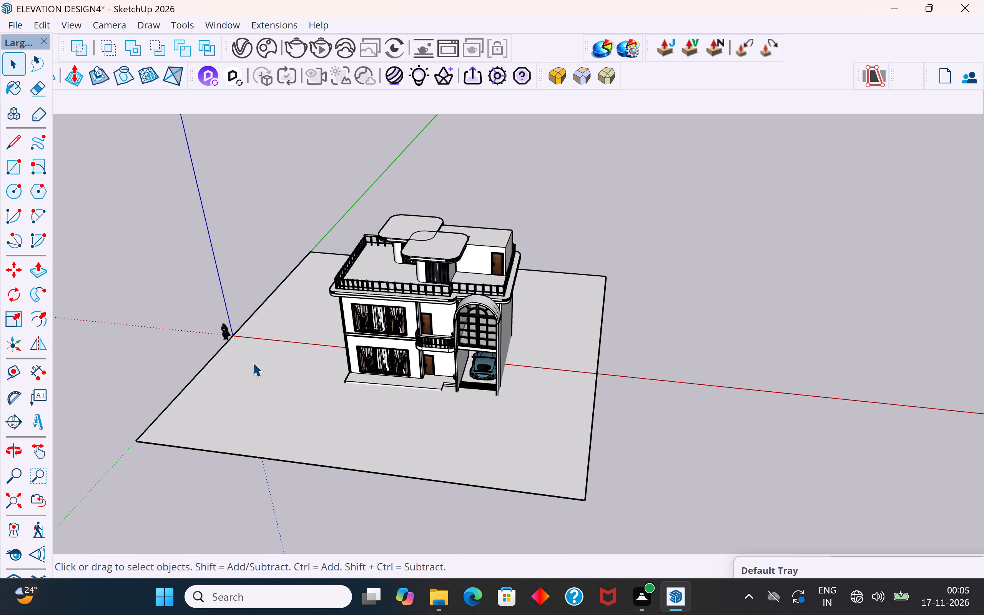
right_click(253, 362)
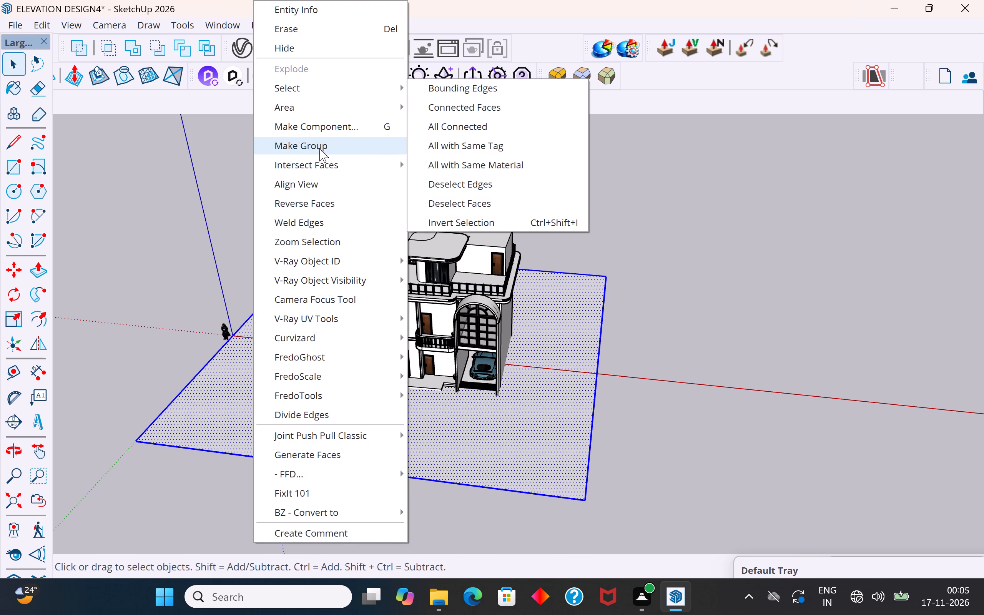
left_click(319, 148)
Move the ground plane vertically down to the underside of the house's front plinth.
middle_click_drag(344, 358, 449, 322)
scroll(418, 397, "up", 7)
middle_click_drag(259, 442, 263, 437)
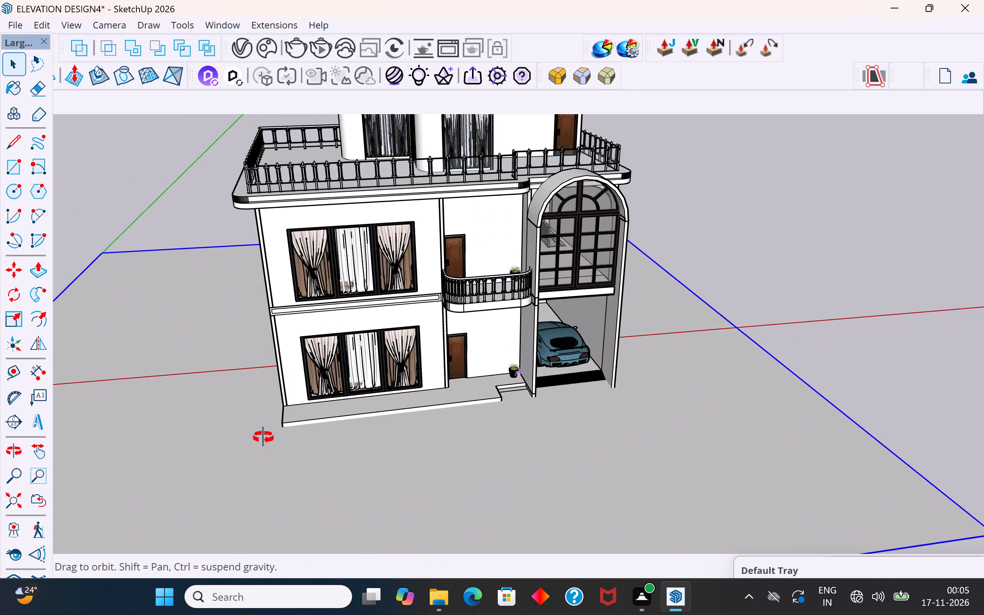
middle_click_drag(263, 437, 294, 408)
scroll(284, 453, "up", 6)
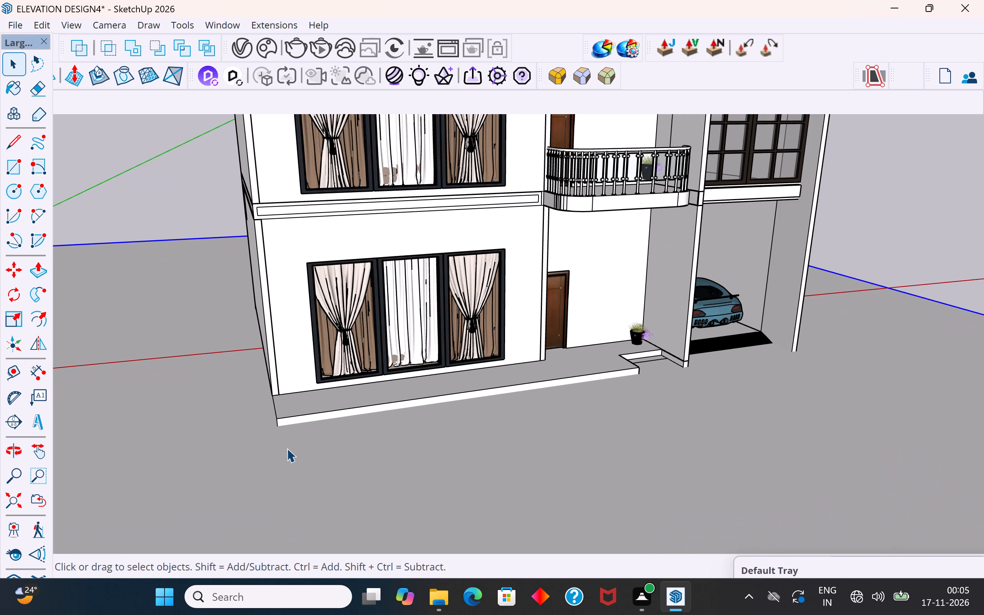
key("m")
left_click(278, 429)
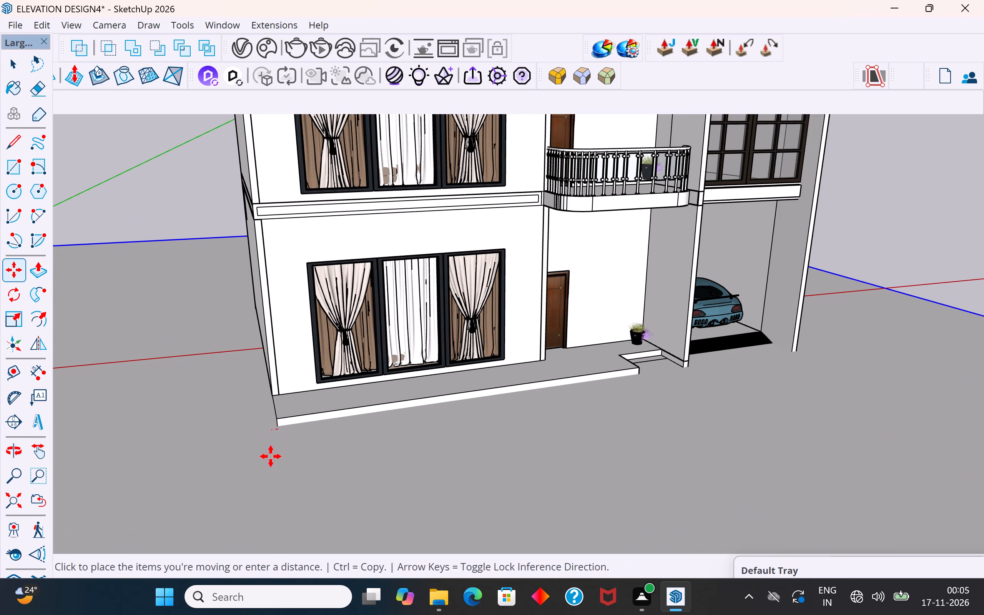
middle_click_drag(270, 462, 325, 354)
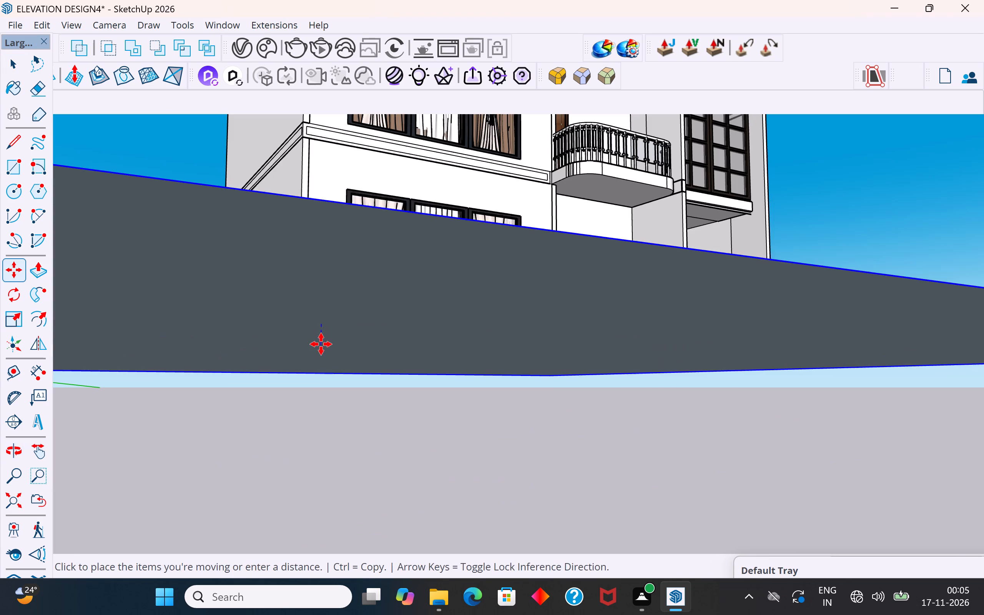
left_click(320, 339)
scroll(322, 343, "up", 5)
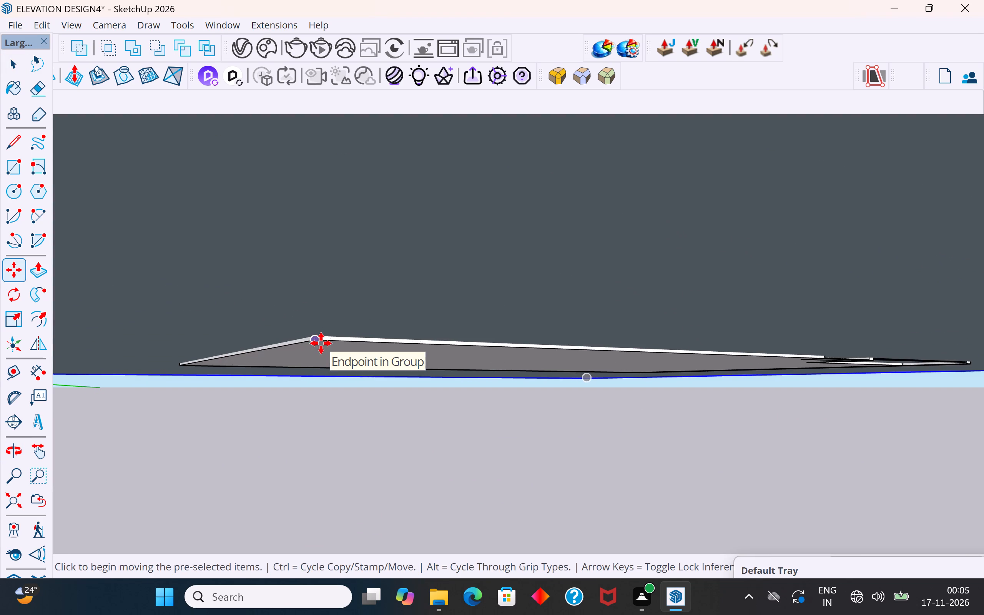
scroll(321, 343, "up", 5)
left_click(313, 329)
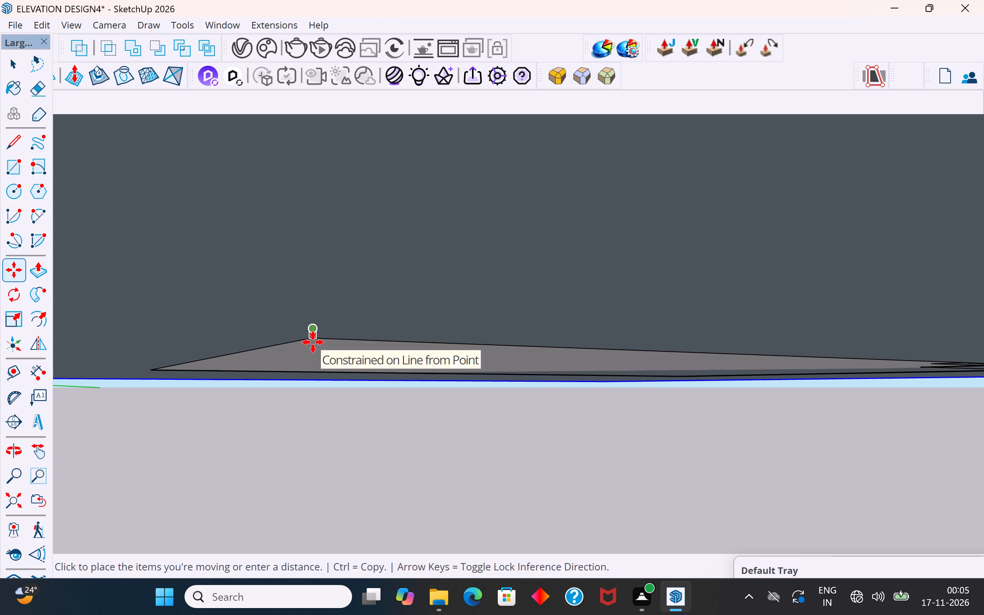
left_click(313, 342)
Move the ground plane along the red axis toward the garage side to better centre it under the house.
scroll(176, 274, "down", 12)
middle_click_drag(334, 197, 169, 379)
scroll(189, 345, "down", 4)
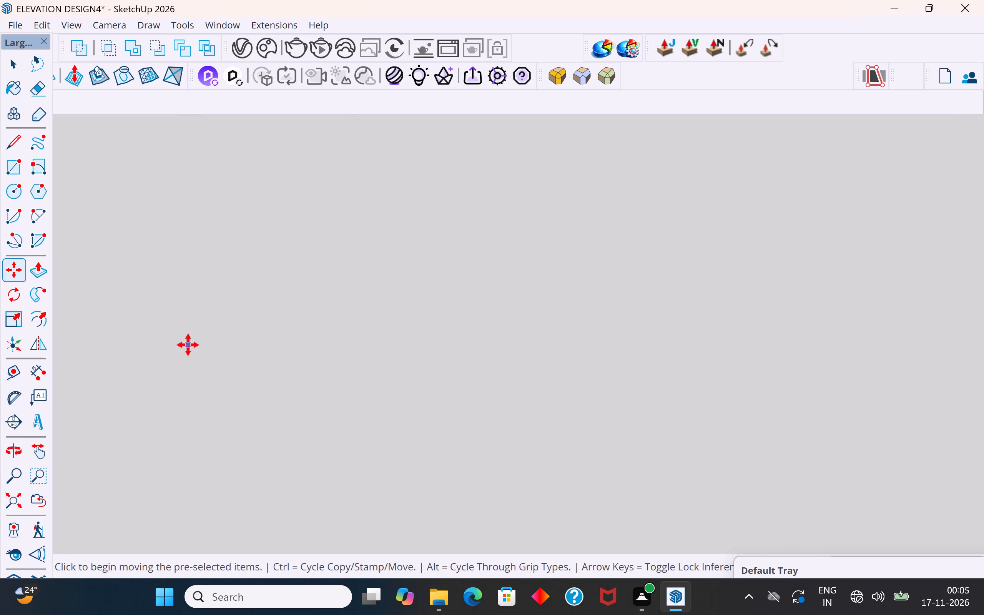
scroll(188, 345, "down", 20)
scroll(188, 345, "down", 6)
middle_click_drag(434, 247, 472, 218)
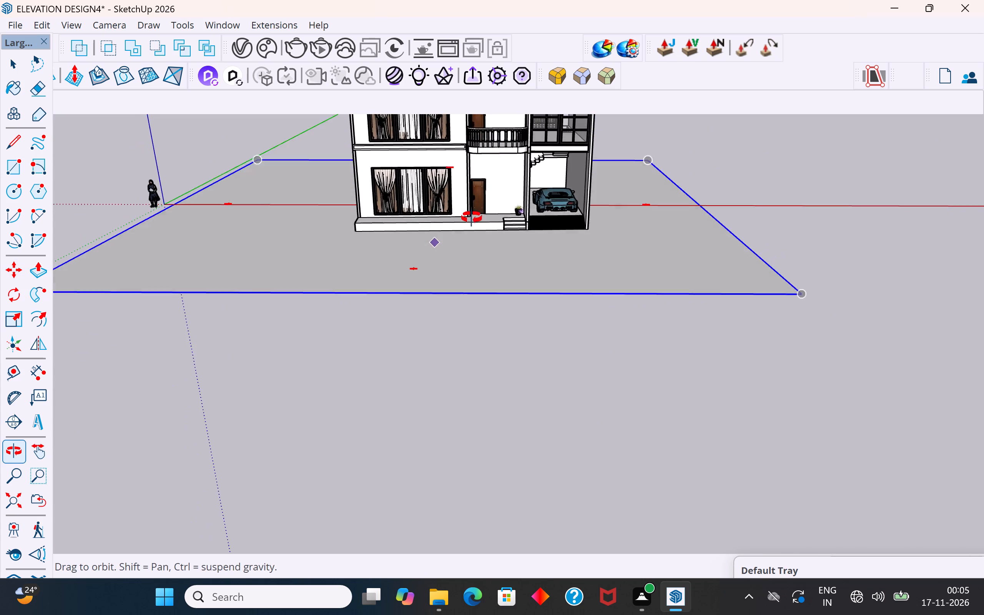
middle_click_drag(472, 218, 495, 253)
left_click(12, 73)
scroll(347, 298, "down", 5)
left_click(351, 296)
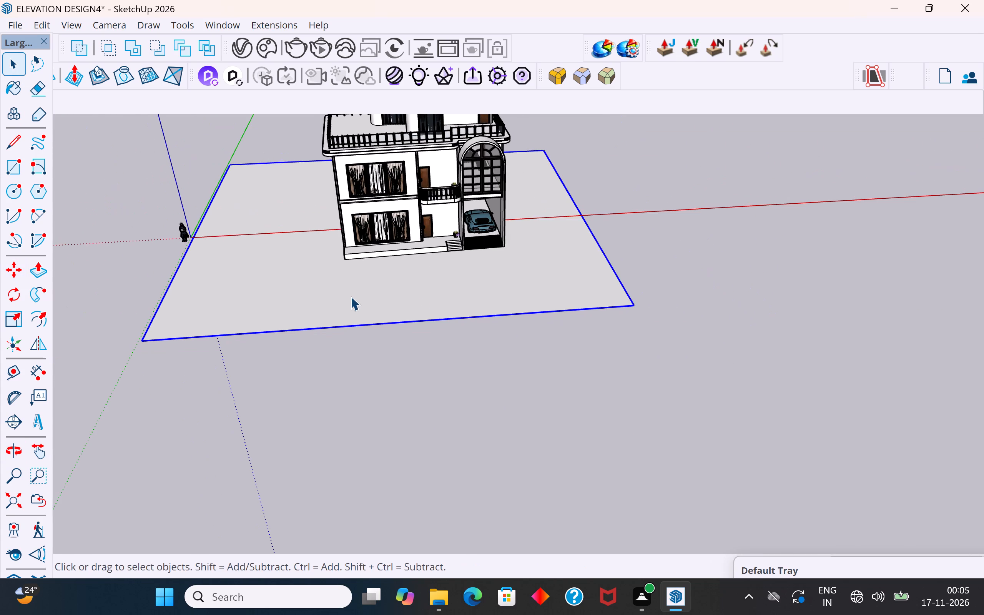
middle_click_drag(490, 295, 502, 269)
key("m")
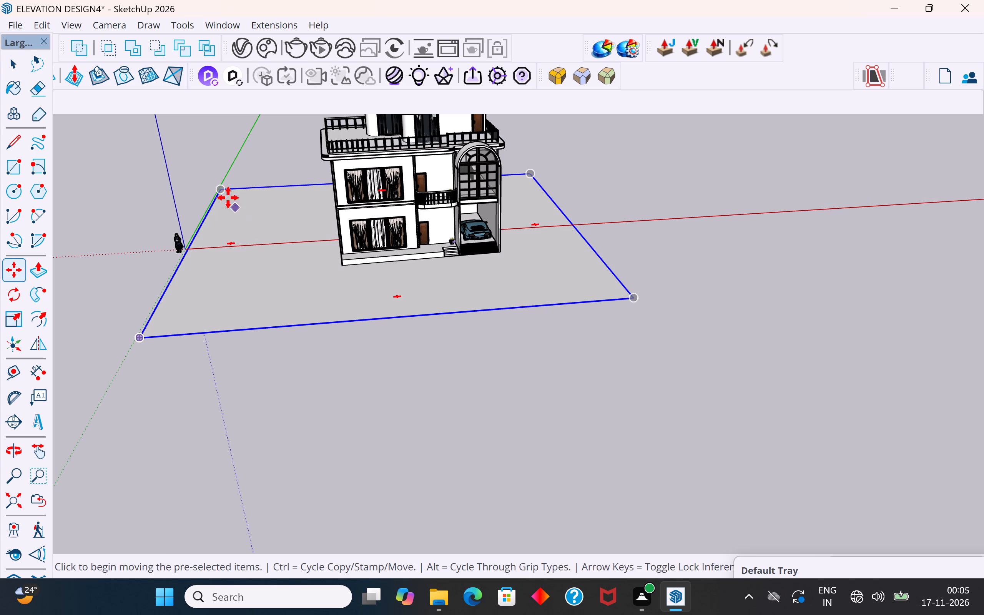
left_click(224, 193)
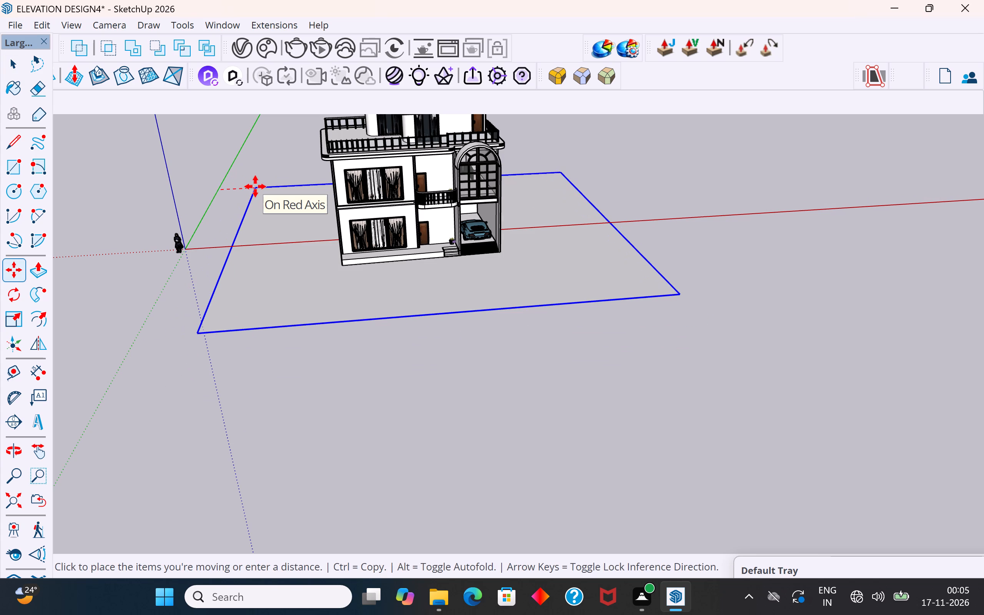
left_click(255, 186)
Move the ground plane slightly along the green axis toward the front of the house.
middle_click_drag(283, 264, 771, 233)
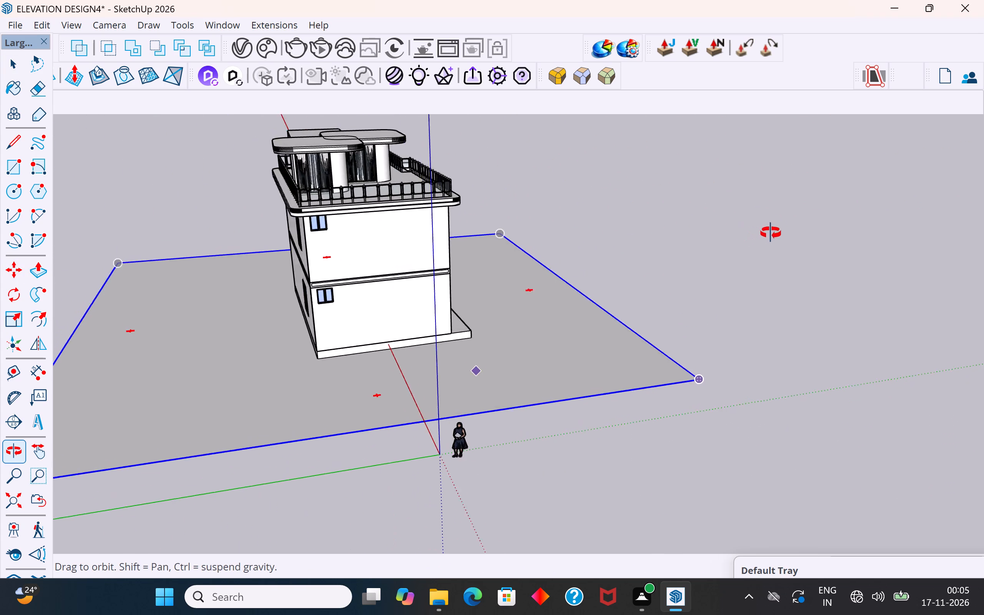
middle_click_drag(771, 233, 777, 228)
scroll(577, 249, "down", 6)
left_click(300, 361)
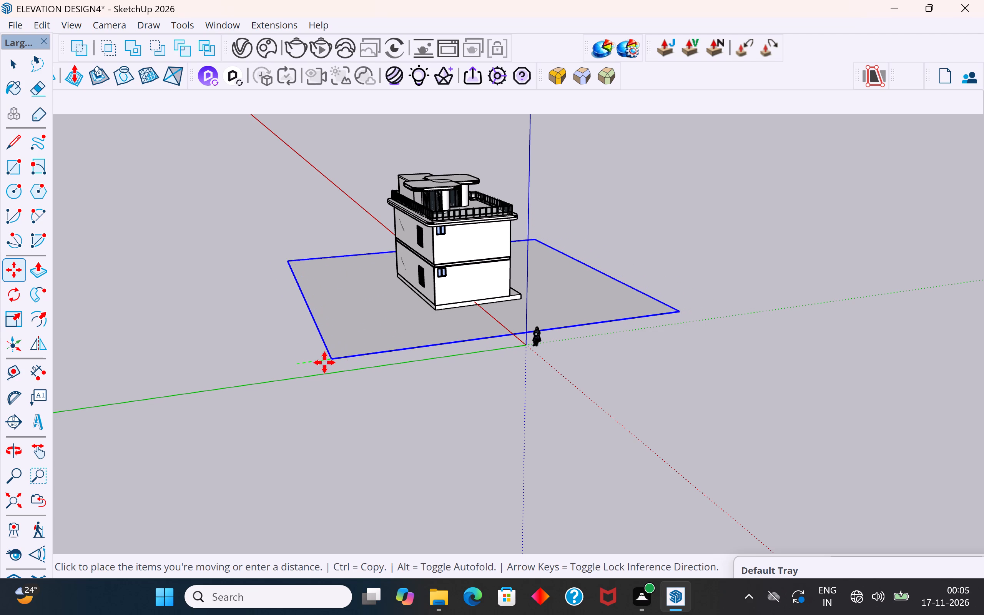
left_click(324, 362)
left_click(14, 64)
left_click(179, 234)
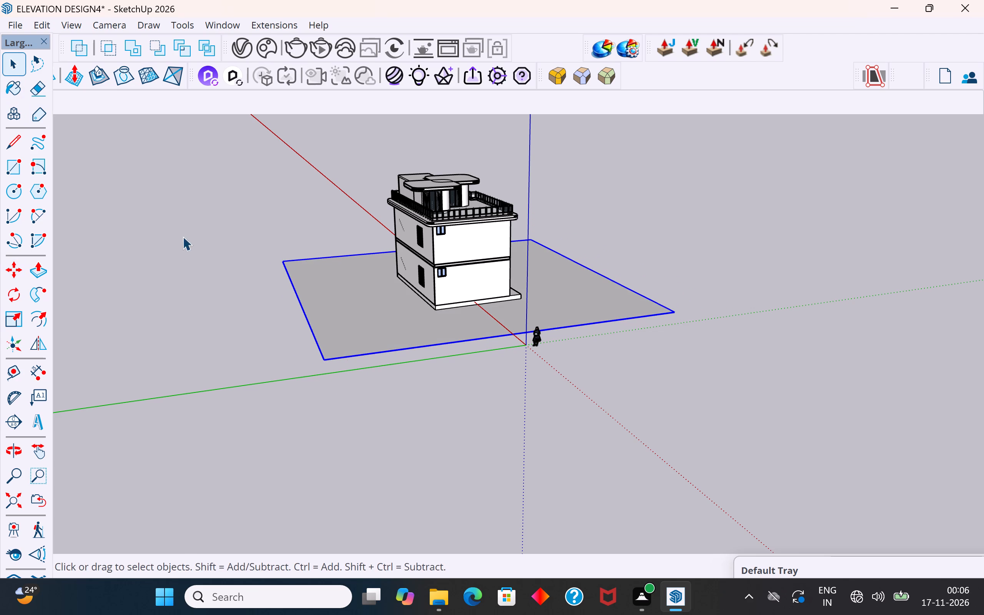
Examine the front of the house and its placement on the ground plane.
scroll(363, 384, "down", 6)
middle_click_drag(661, 319, 118, 263)
scroll(550, 332, "up", 7)
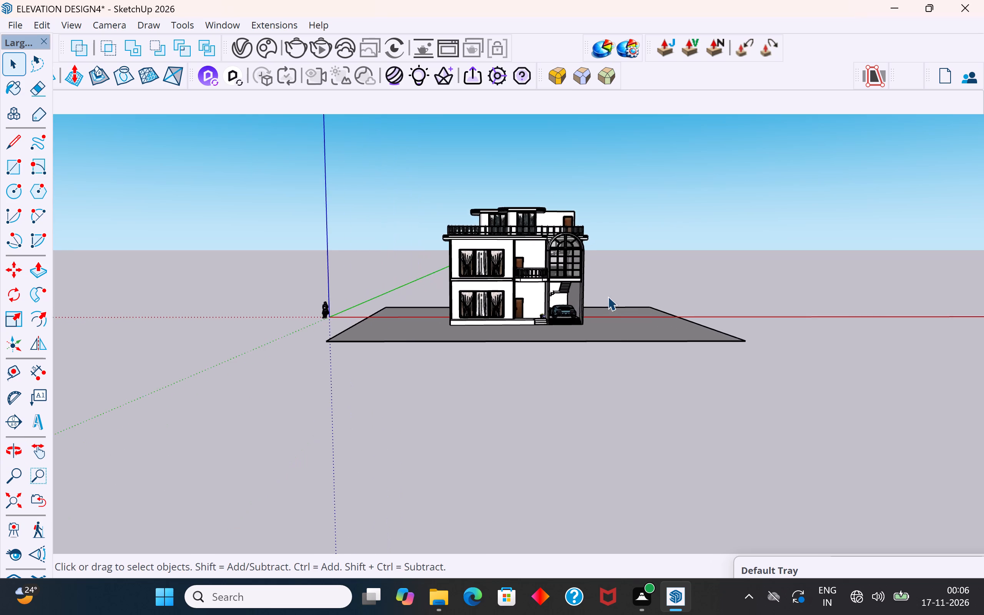
middle_click_drag(620, 303, 622, 329)
scroll(619, 266, "up", 3)
middle_click_drag(624, 256, 672, 254)
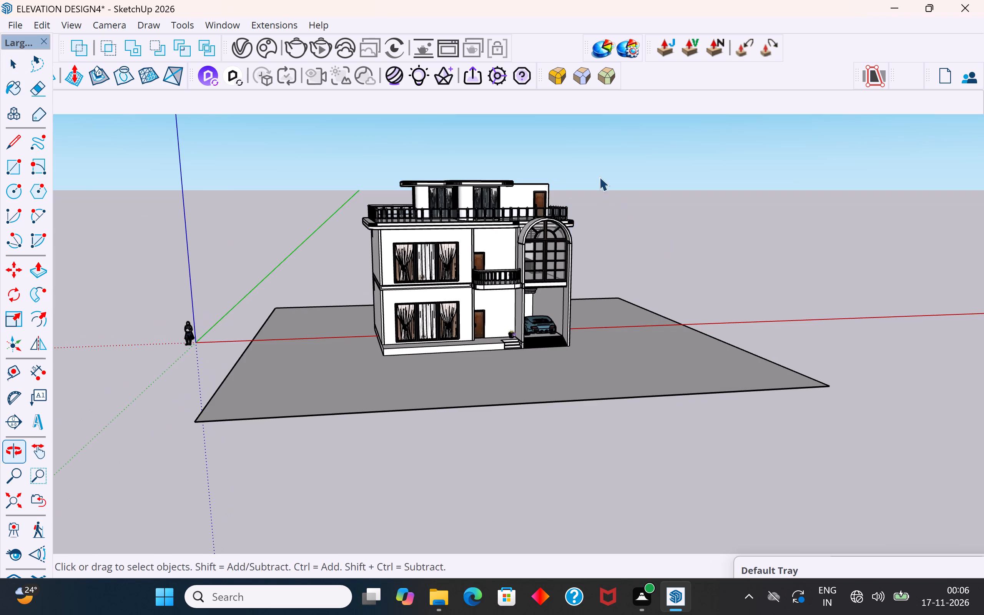
scroll(599, 176, "up", 2)
middle_click_drag(605, 166, 637, 185)
middle_click_drag(541, 295, 533, 259)
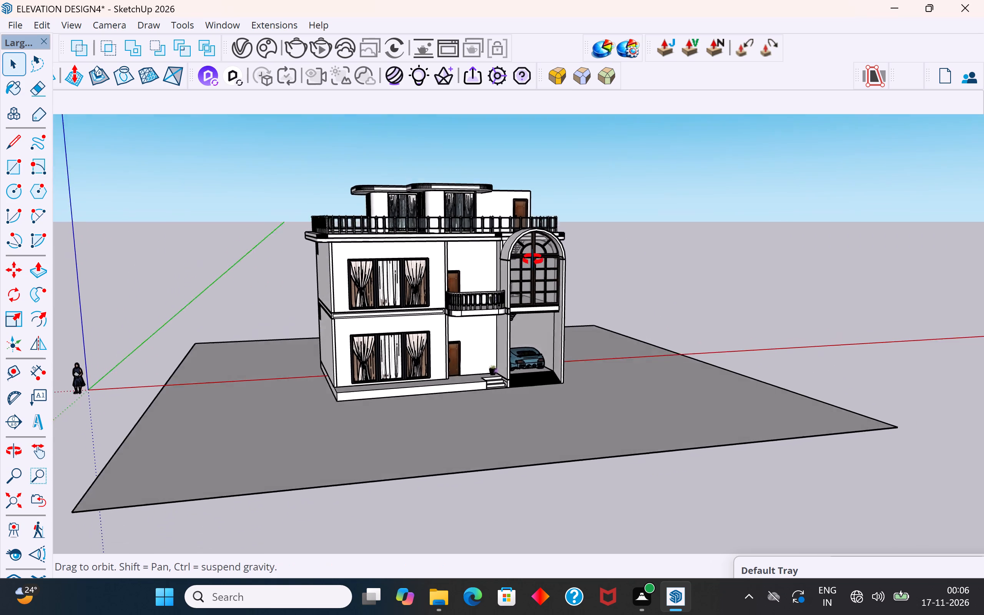
Frame the front of the house with its ground plane and start a V-Ray render of it.
middle_click_drag(533, 259, 510, 249)
scroll(518, 183, "up", 3)
middle_click_drag(514, 197, 482, 185)
middle_click_drag(545, 254, 539, 296)
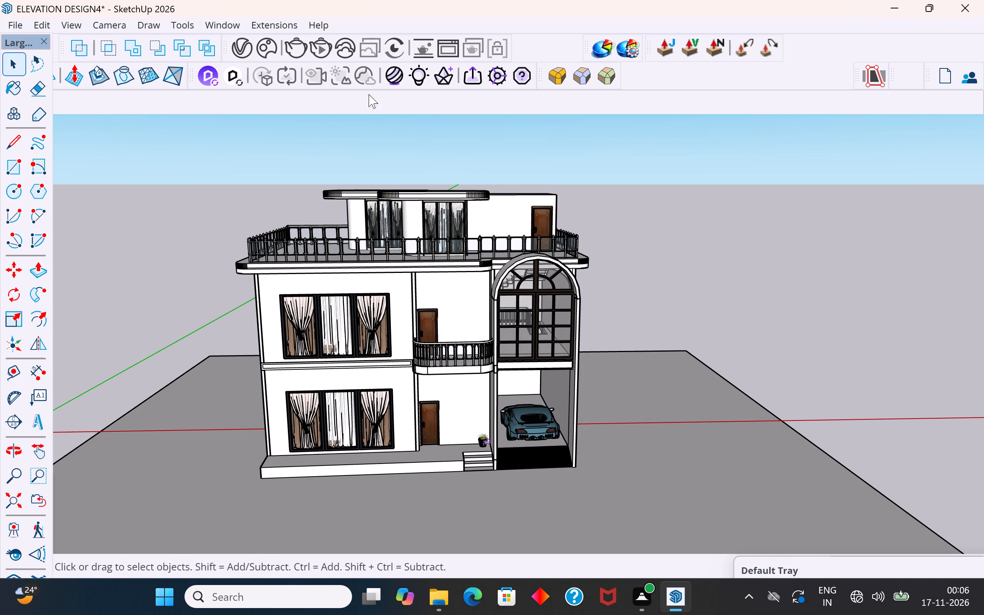
left_click(247, 48)
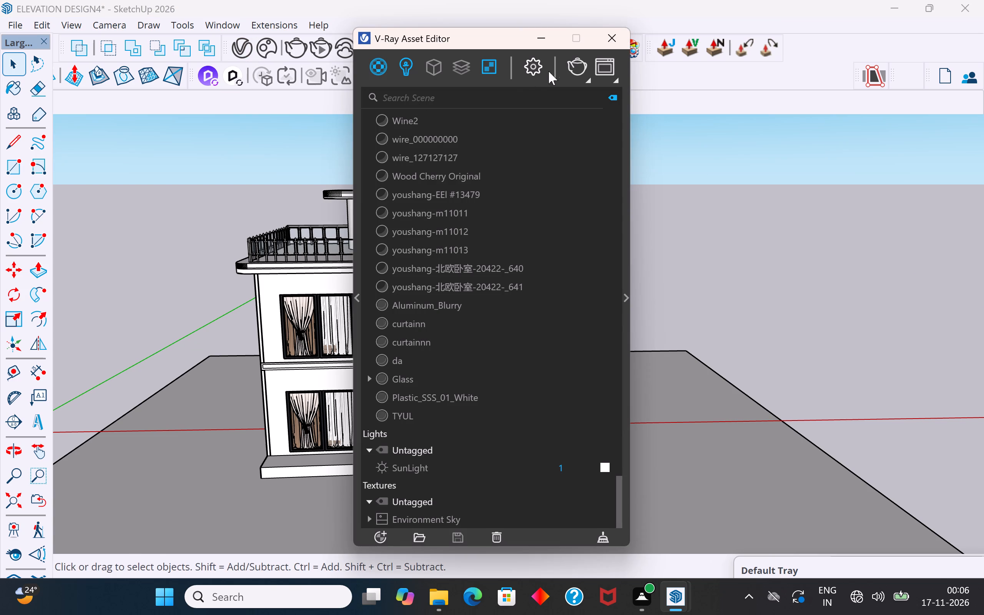
left_click(576, 67)
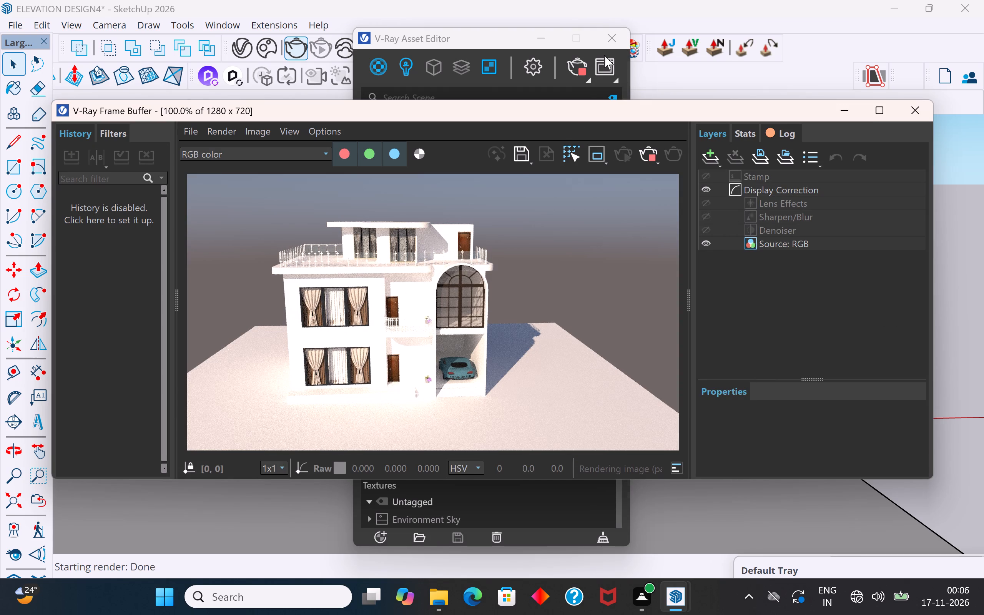
Enlarge the V-Ray Frame Buffer, examine the rendered front of the house, and close the V-Ray windows.
left_click_drag(400, 481, 407, 517)
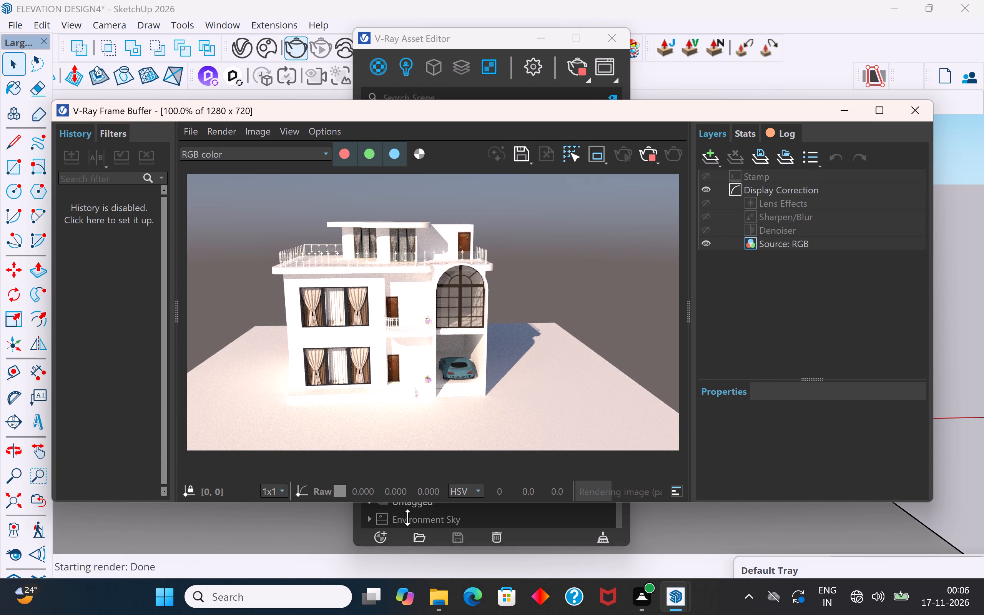
left_click_drag(407, 517, 411, 534)
scroll(380, 419, "up", 1)
scroll(380, 419, "down", 2)
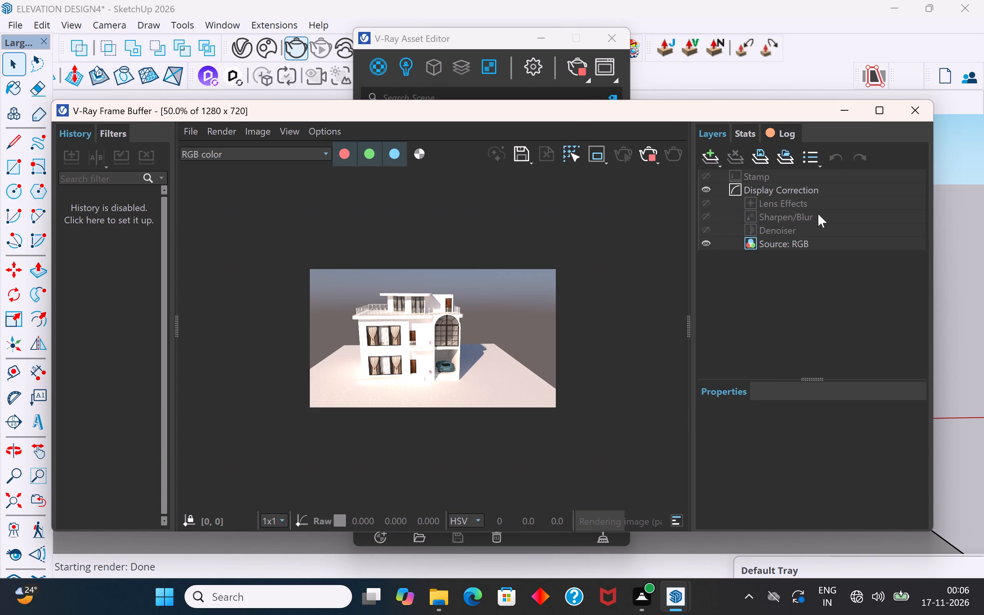
left_click(885, 108)
scroll(364, 359, "up", 2)
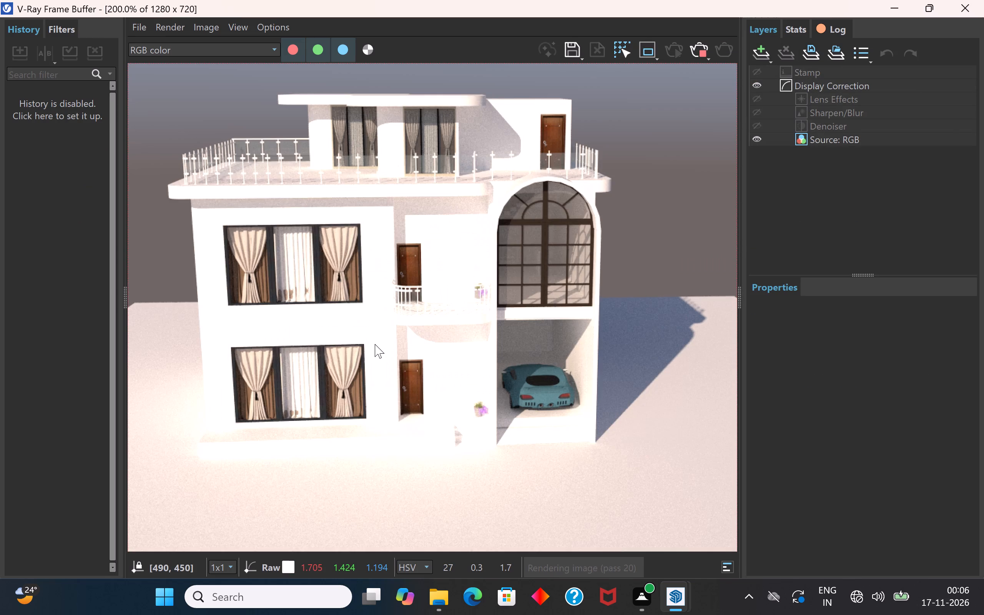
scroll(375, 344, "down", 1)
scroll(321, 372, "up", 1)
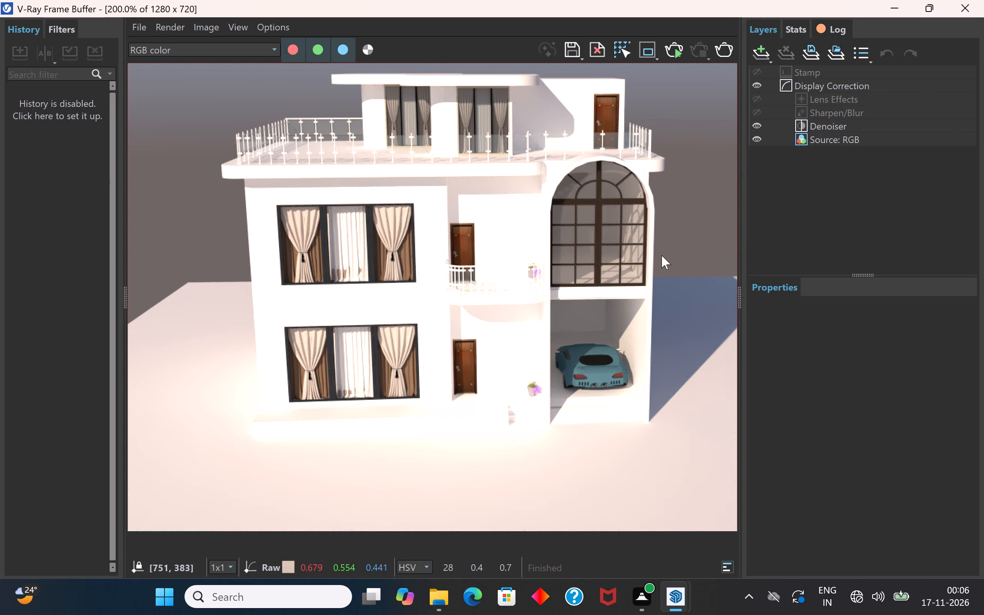
left_click(959, 7)
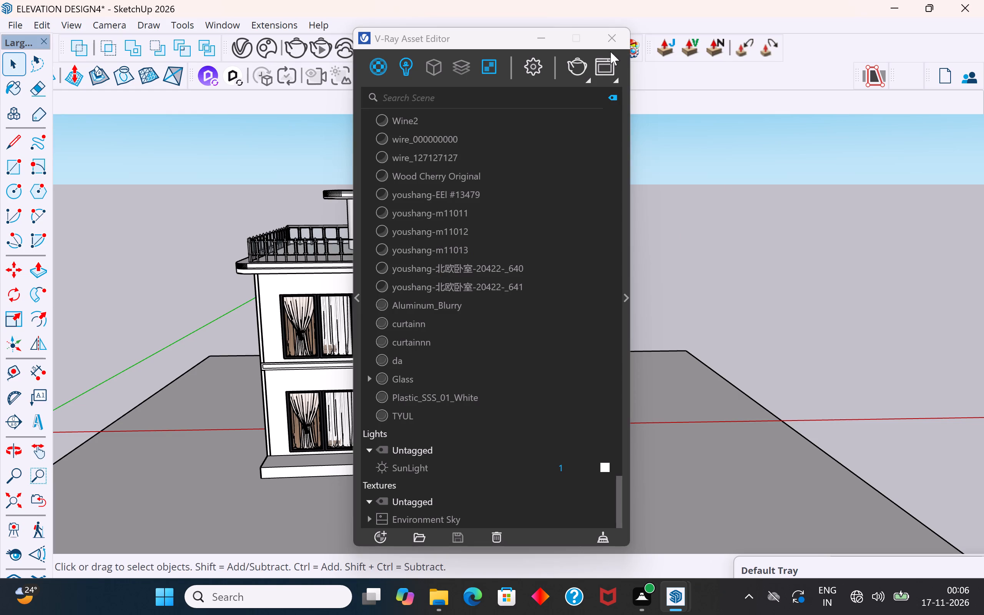
left_click(613, 40)
Rotate the house together with its ground plane about the plane's rear corner, from the green axis direction to the red axis.
scroll(557, 234, "down", 9)
left_click_drag(798, 175, 597, 352)
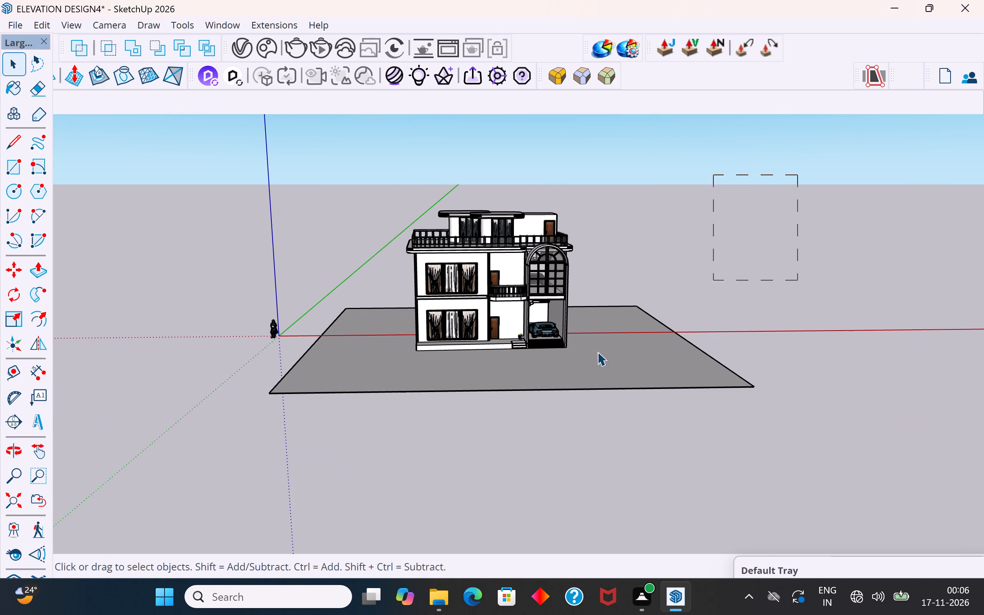
left_click_drag(597, 352, 282, 450)
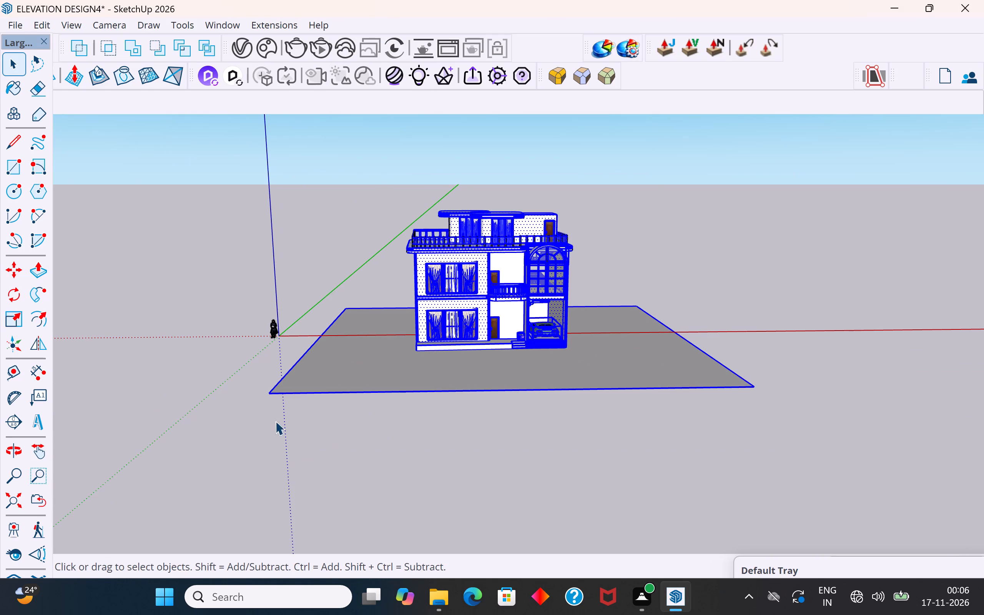
left_click(11, 298)
middle_click_drag(372, 361, 345, 467)
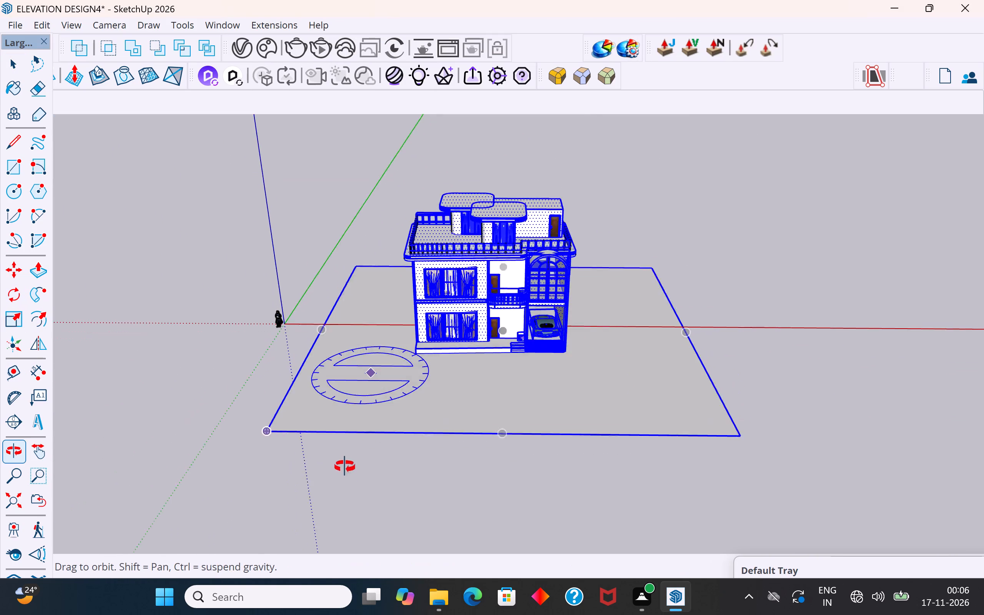
middle_click_drag(345, 467, 345, 489)
left_click(365, 228)
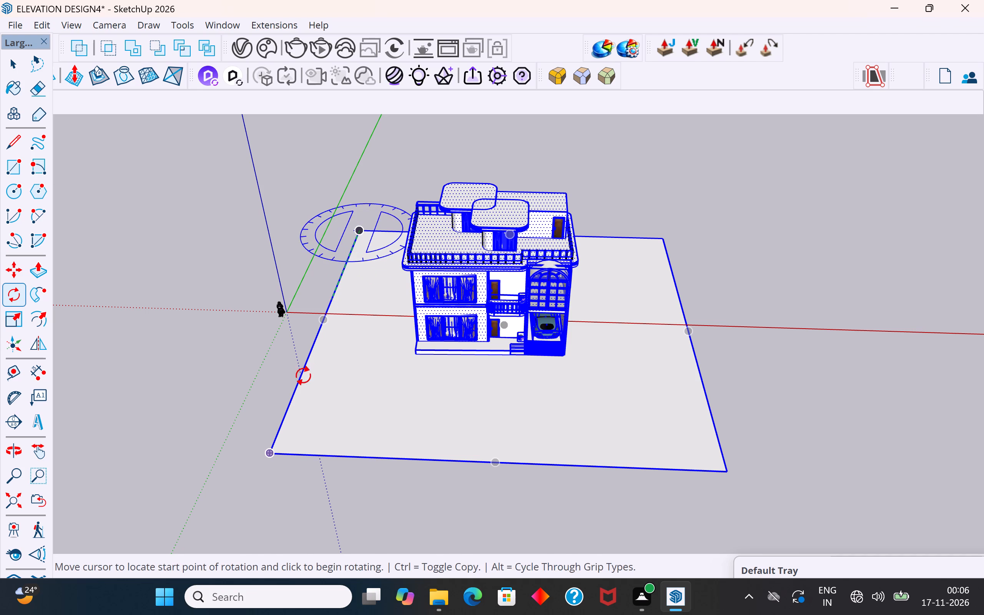
left_click(274, 455)
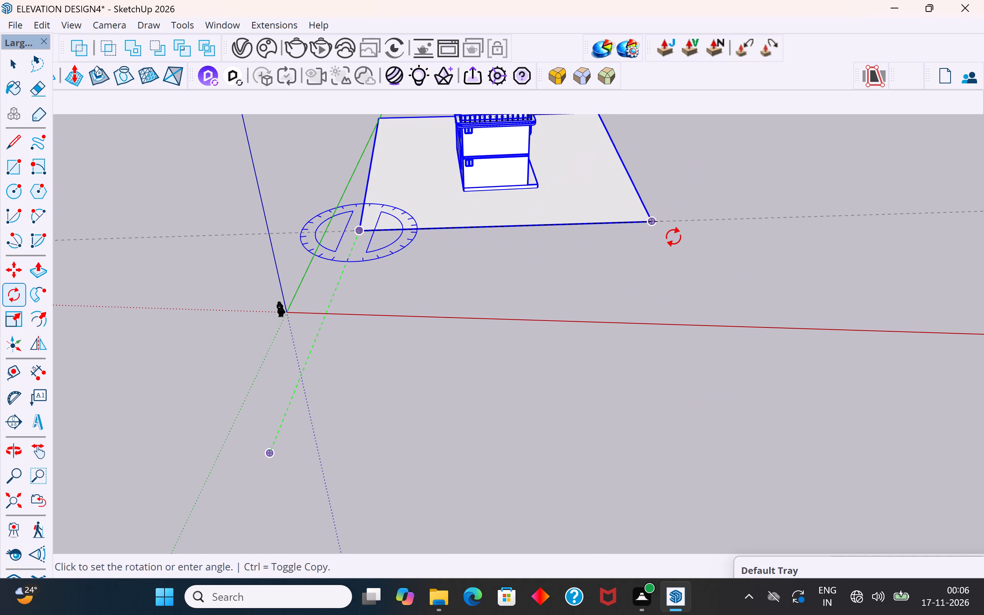
left_click(676, 237)
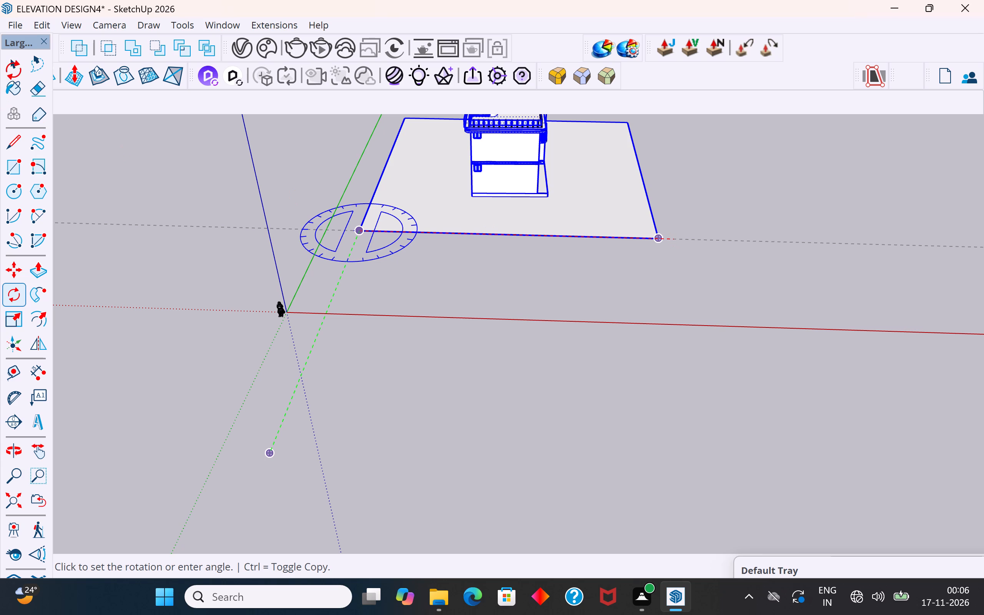
left_click(17, 65)
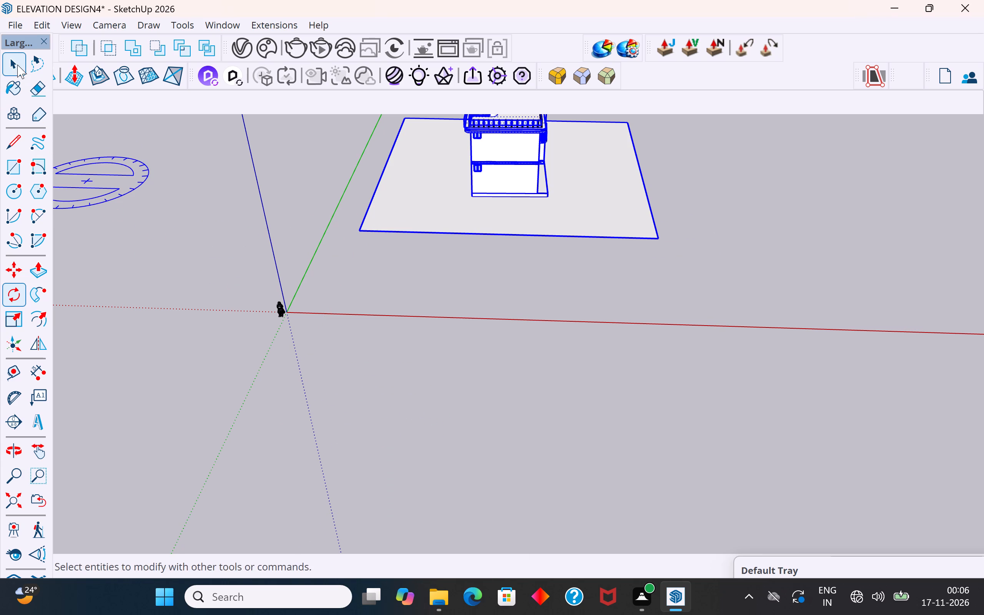
left_click(162, 249)
Examine the front of the rotated house with its ground plane and frame it from a slightly raised viewpoint.
scroll(173, 467, "down", 7)
middle_click_drag(456, 305, 88, 240)
scroll(466, 249, "up", 2)
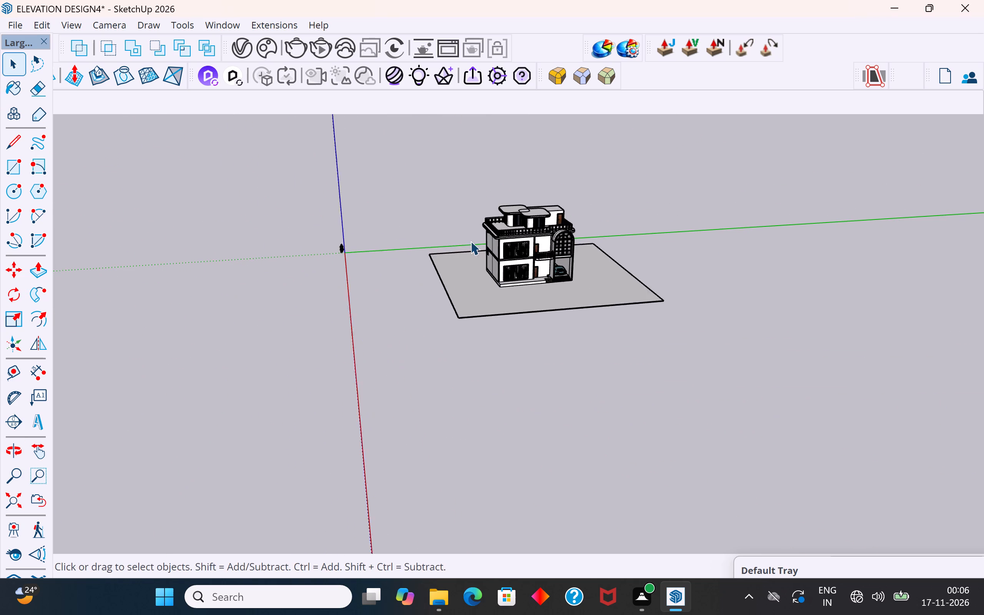
scroll(470, 241, "up", 1)
middle_click_drag(579, 253, 533, 206)
scroll(579, 253, "up", 1)
scroll(624, 251, "up", 3)
middle_click_drag(677, 241, 622, 238)
scroll(622, 238, "up", 3)
middle_click_drag(626, 243, 659, 265)
scroll(649, 222, "up", 2)
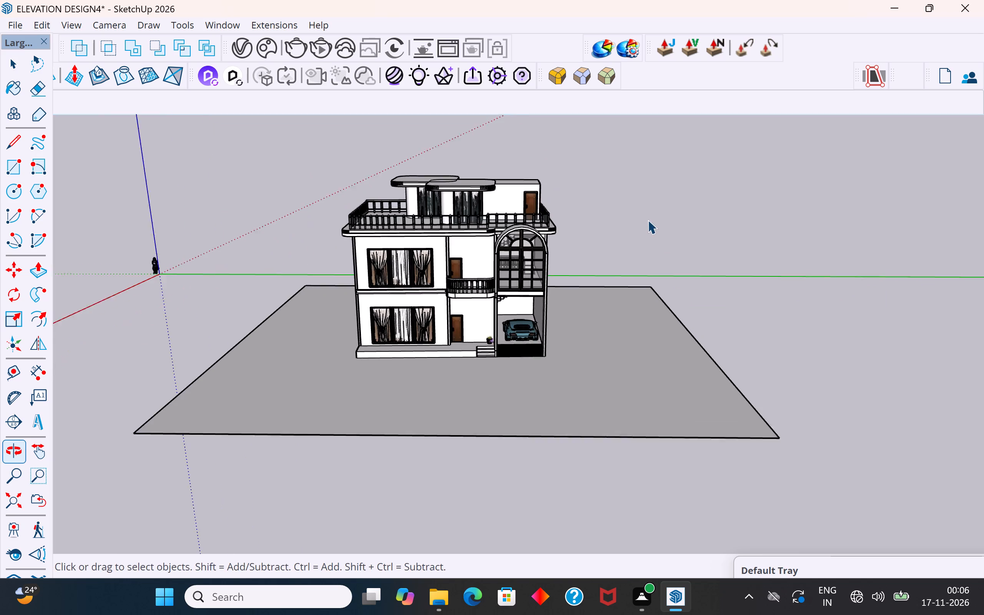
scroll(648, 220, "up", 1)
middle_click_drag(648, 220, 643, 189)
scroll(425, 266, "up", 2)
middle_click_drag(425, 266, 431, 261)
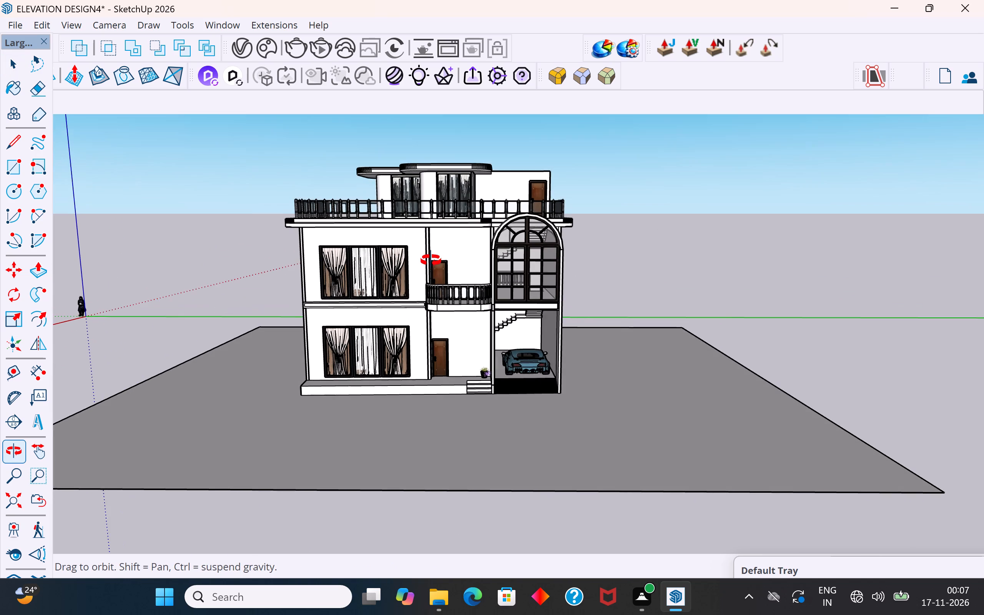
middle_click_drag(431, 261, 429, 272)
scroll(430, 284, "up", 1)
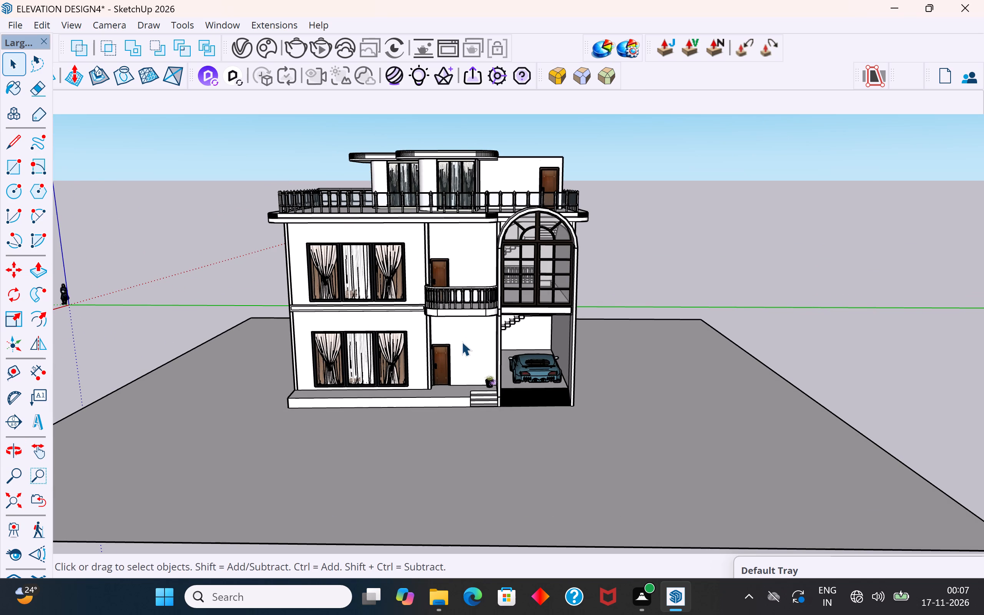
scroll(462, 342, "down", 2)
middle_click_drag(462, 342, 466, 360)
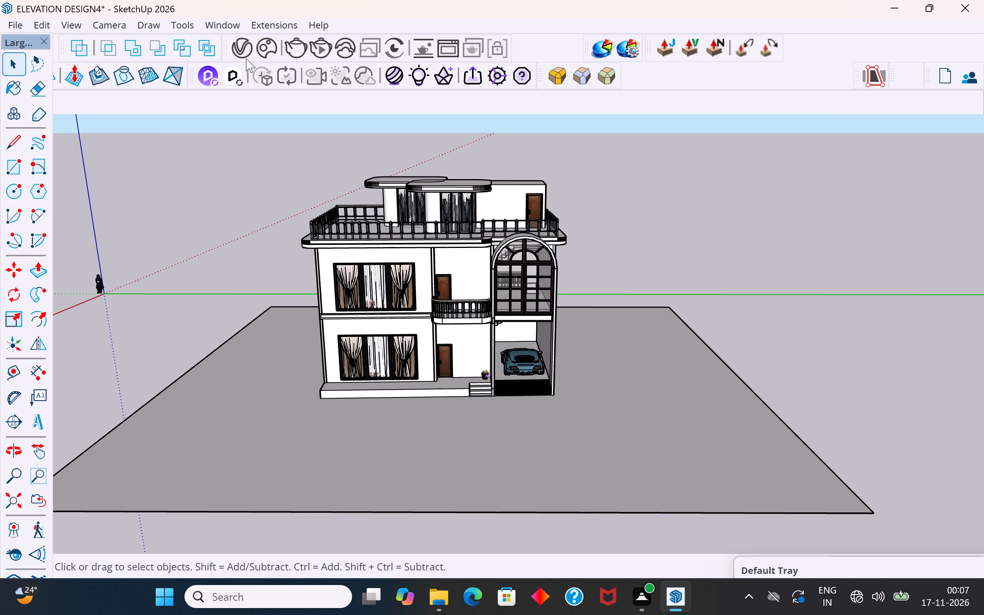
Run an interactive V-Ray render of the rotated house, examine the sunlight and shadows on its front, and close the Frame Buffer.
left_click(244, 51)
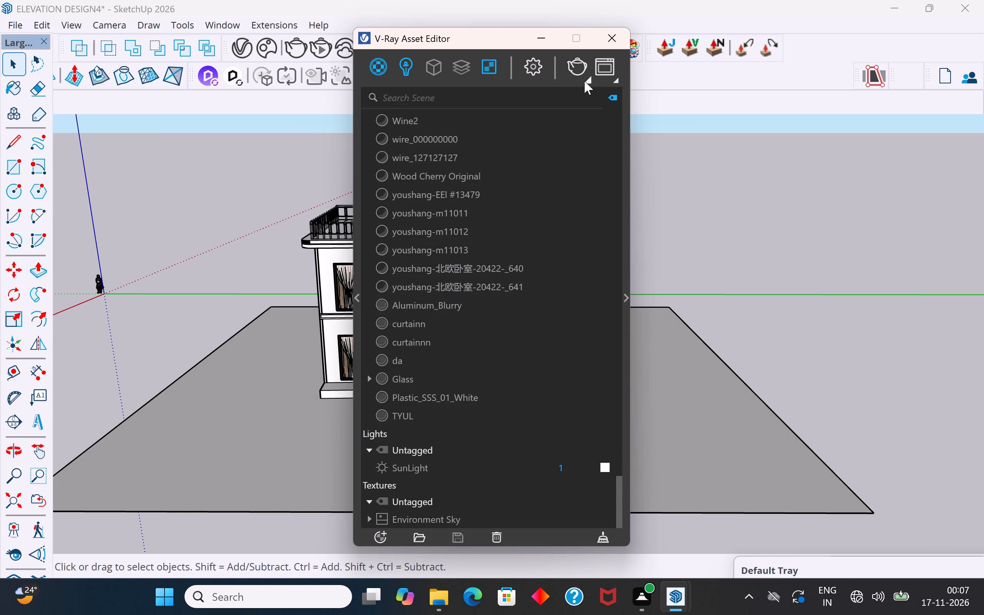
left_click(584, 81)
left_click(575, 105)
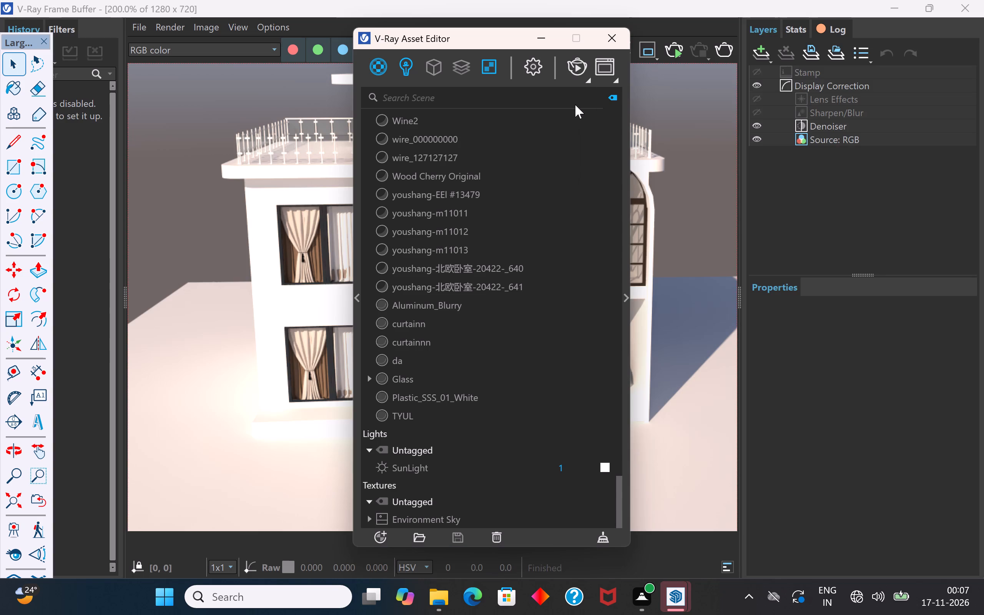
left_click(574, 66)
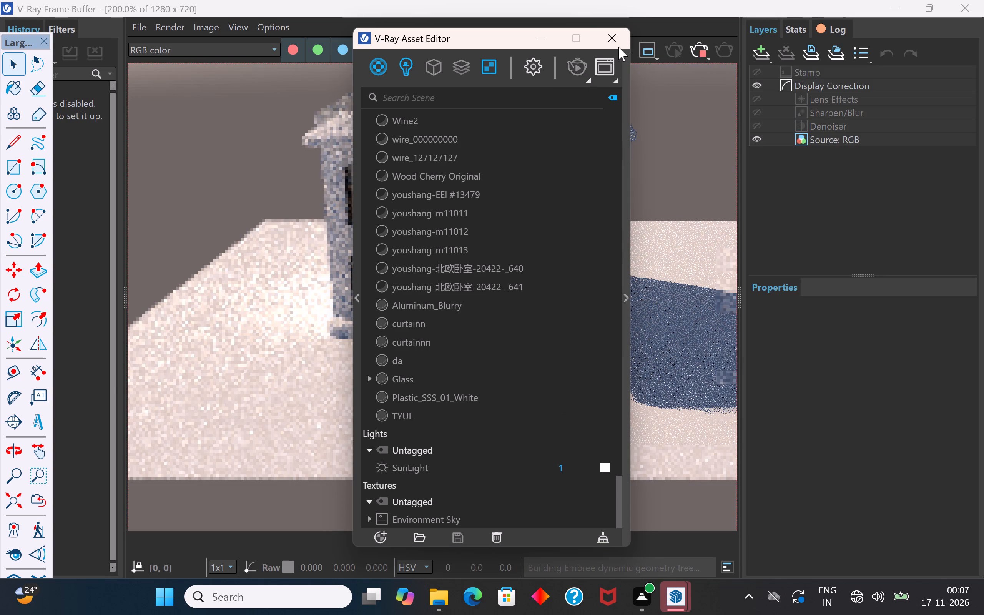
left_click(613, 42)
scroll(426, 431, "down", 3)
scroll(452, 330, "up", 2)
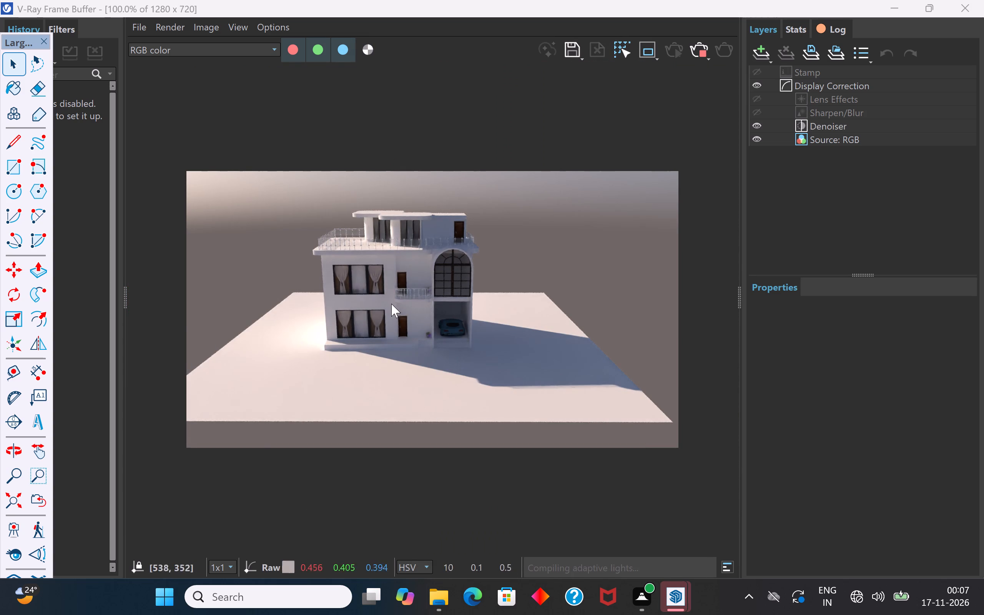
scroll(380, 292, "up", 1)
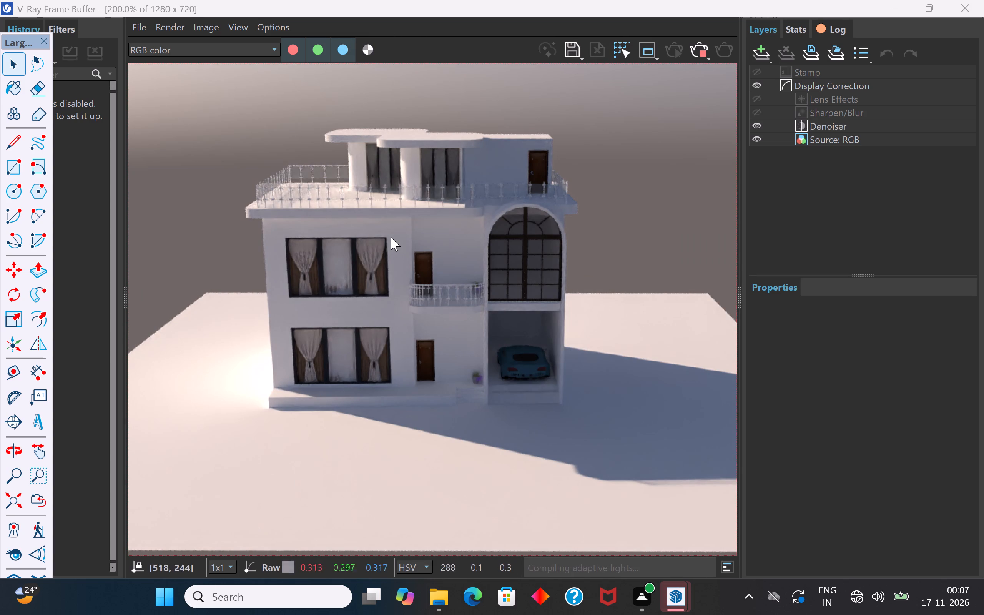
left_click(966, 11)
Examine the house front, balcony and garage from low and raised viewpoints, and frame a closer front view.
middle_click(600, 287)
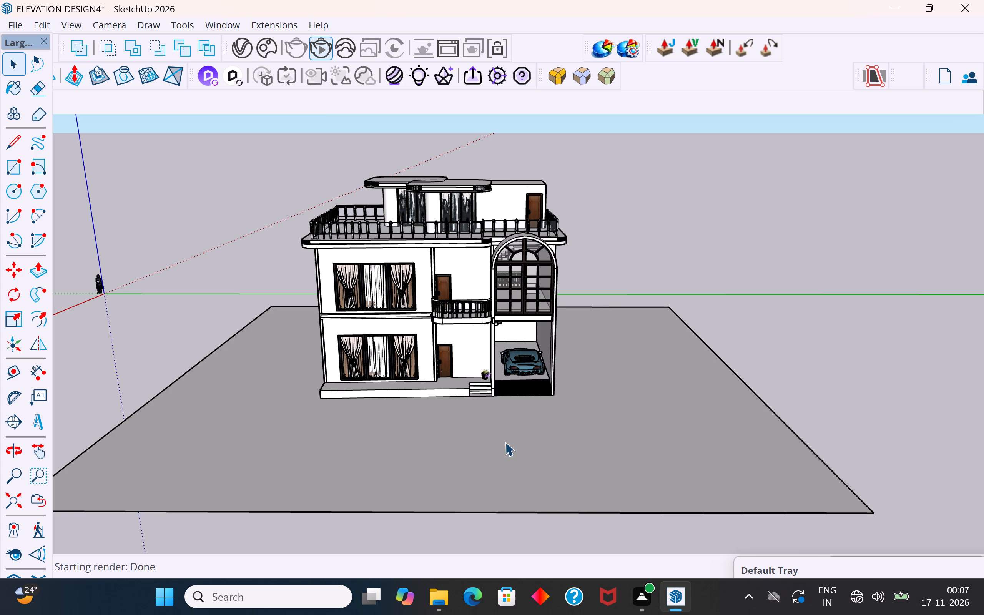
scroll(484, 469, "down", 6)
middle_click_drag(640, 396, 682, 371)
scroll(680, 371, "down", 2)
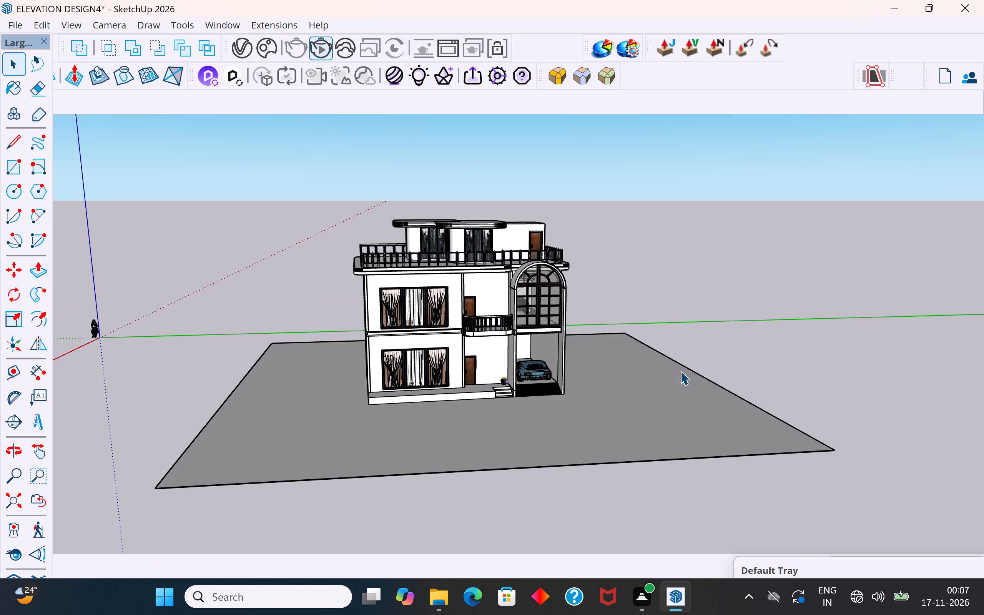
middle_click_drag(542, 342, 547, 267)
scroll(524, 253, "up", 5)
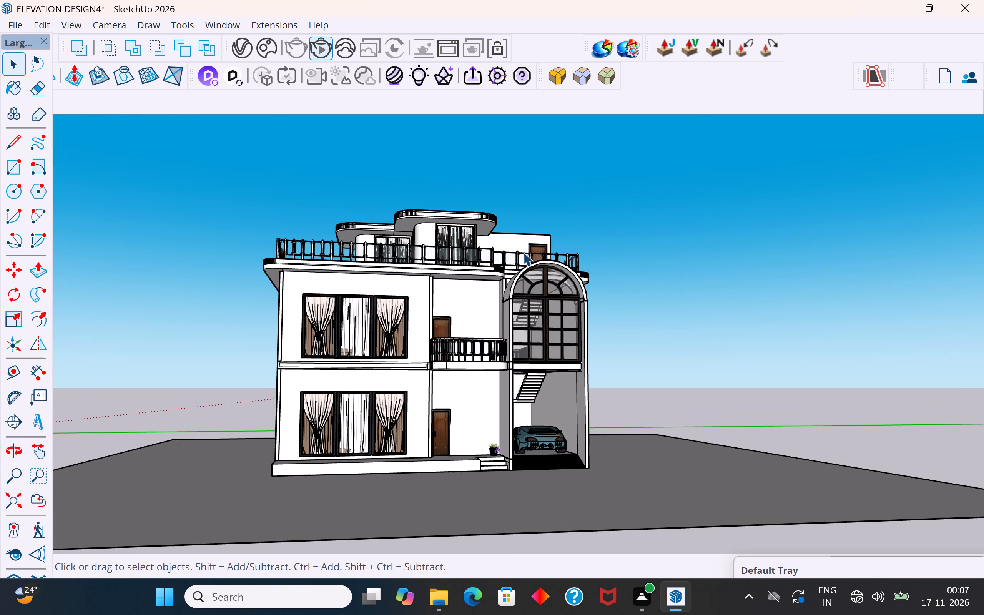
scroll(477, 304, "up", 2)
middle_click_drag(522, 301, 485, 305)
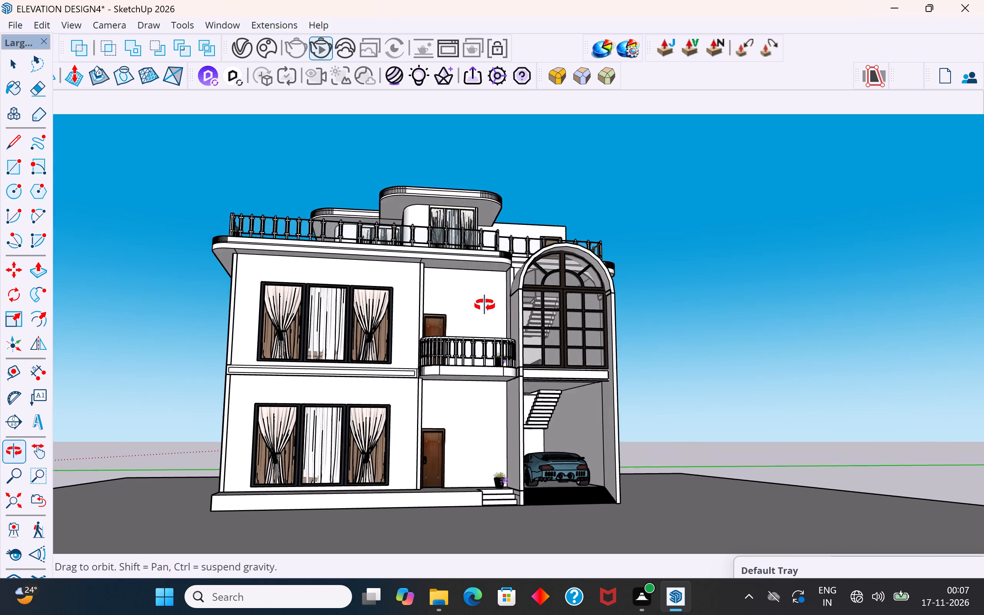
middle_click_drag(485, 305, 484, 356)
scroll(636, 288, "down", 2)
scroll(484, 446, "up", 2)
middle_click_drag(487, 491, 494, 486)
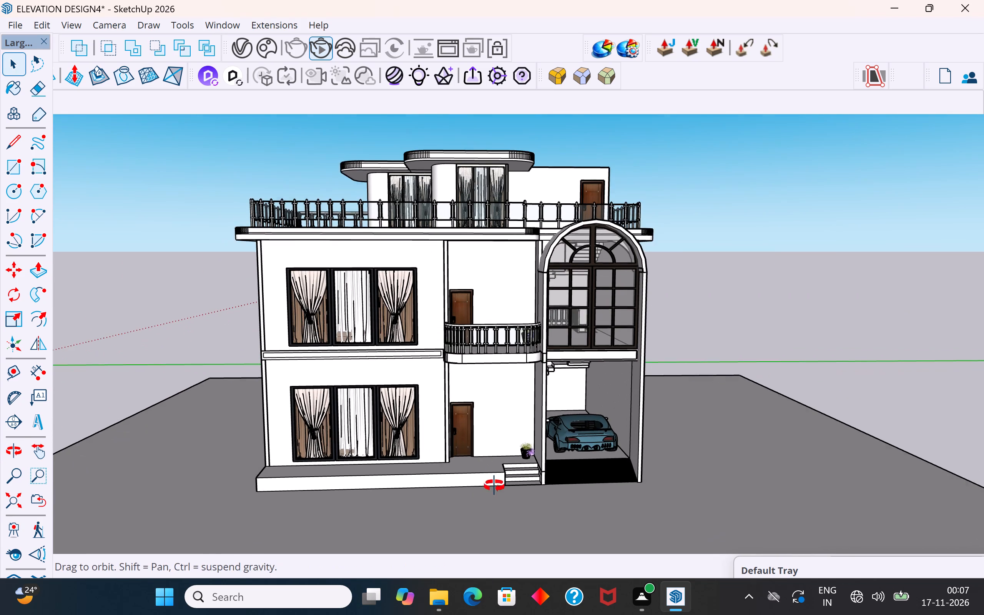
middle_click_drag(494, 486, 518, 497)
scroll(721, 329, "down", 3)
middle_click_drag(652, 399, 580, 398)
scroll(426, 459, "up", 1)
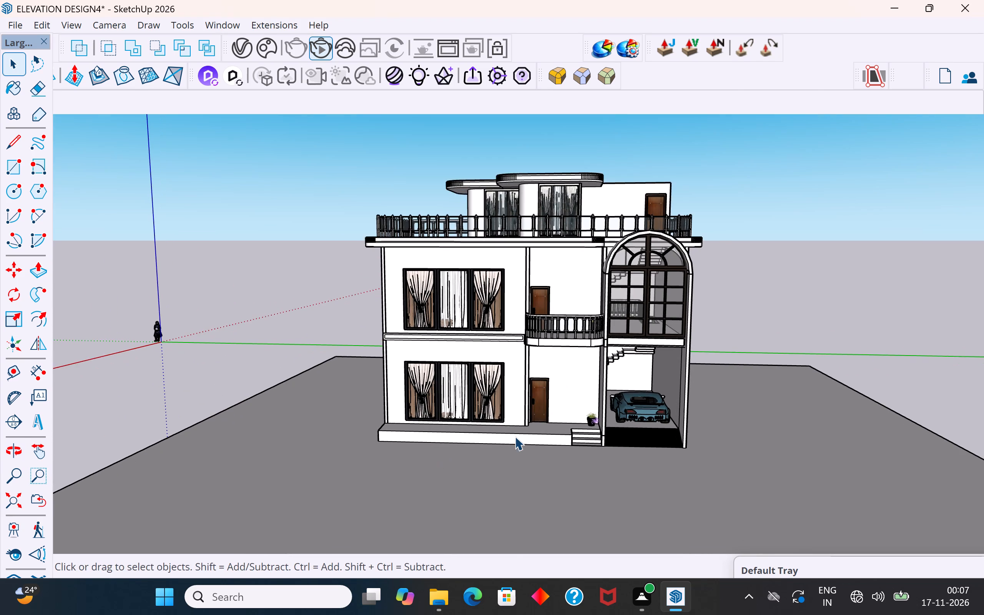
scroll(518, 436, "up", 1)
middle_click_drag(528, 436, 595, 458)
middle_click_drag(794, 245, 801, 243)
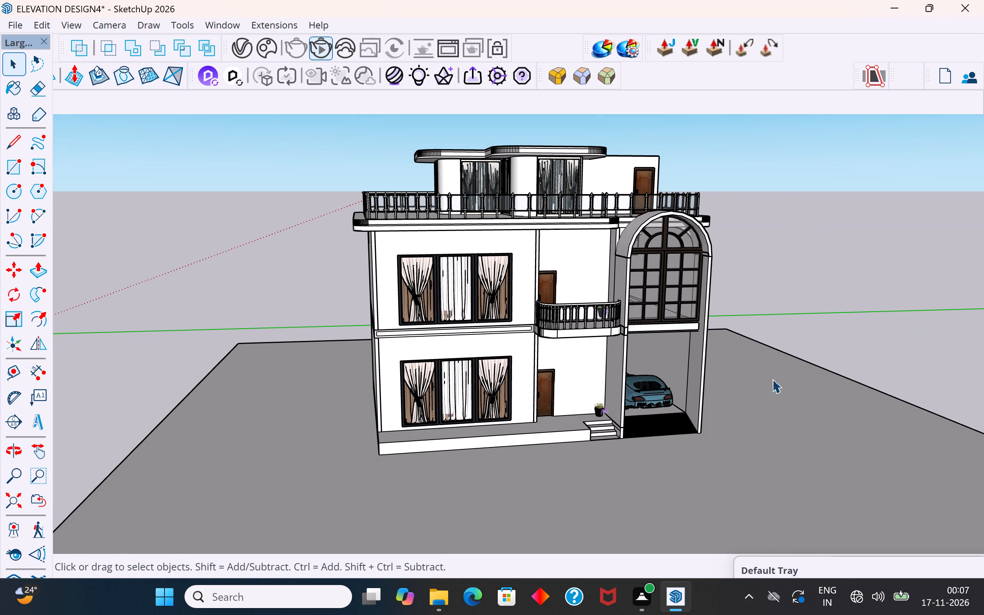
scroll(872, 430, "up", 1)
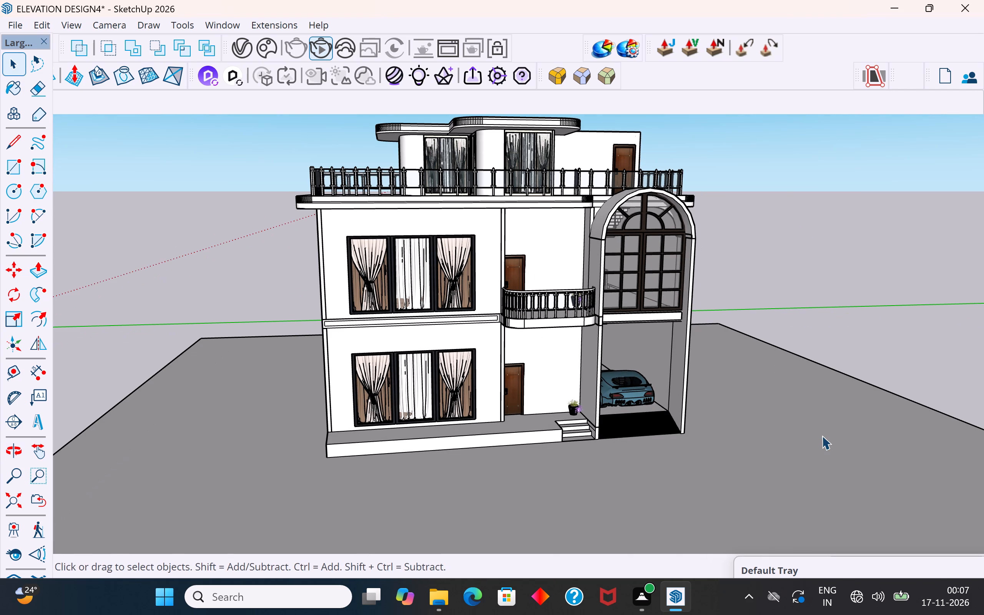
scroll(822, 435, "down", 1)
middle_click_drag(871, 401, 855, 393)
scroll(847, 251, "up", 1)
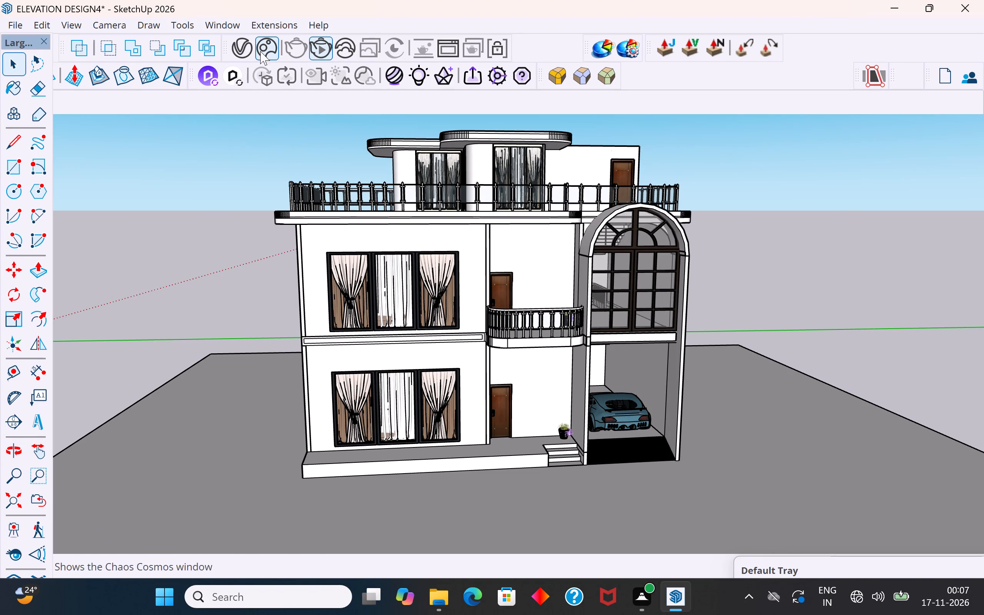
Replace the running interactive render with a production V-Ray render of the house front and examine its shadows.
left_click(242, 53)
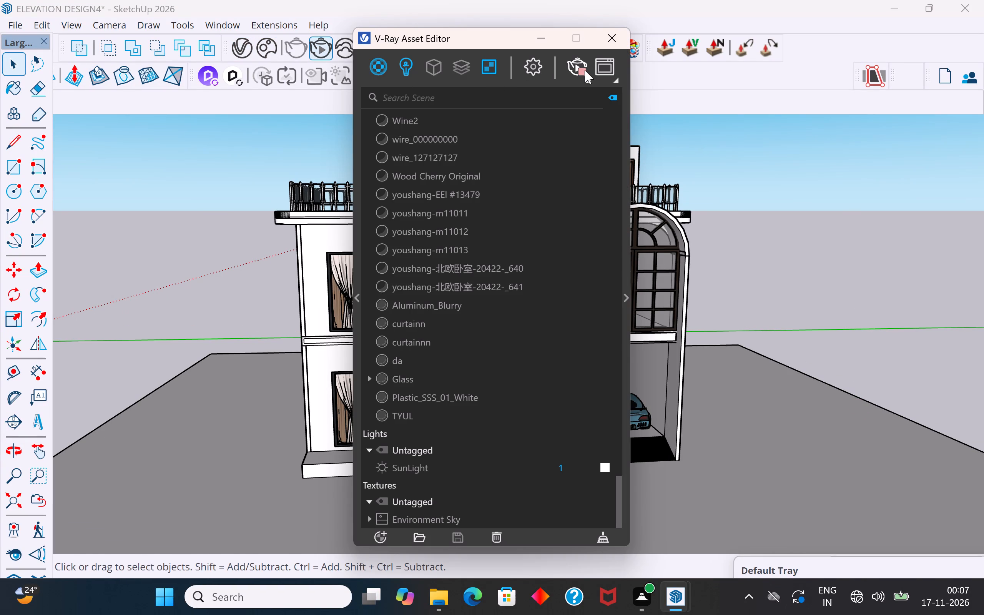
left_click(585, 70)
left_click(587, 81)
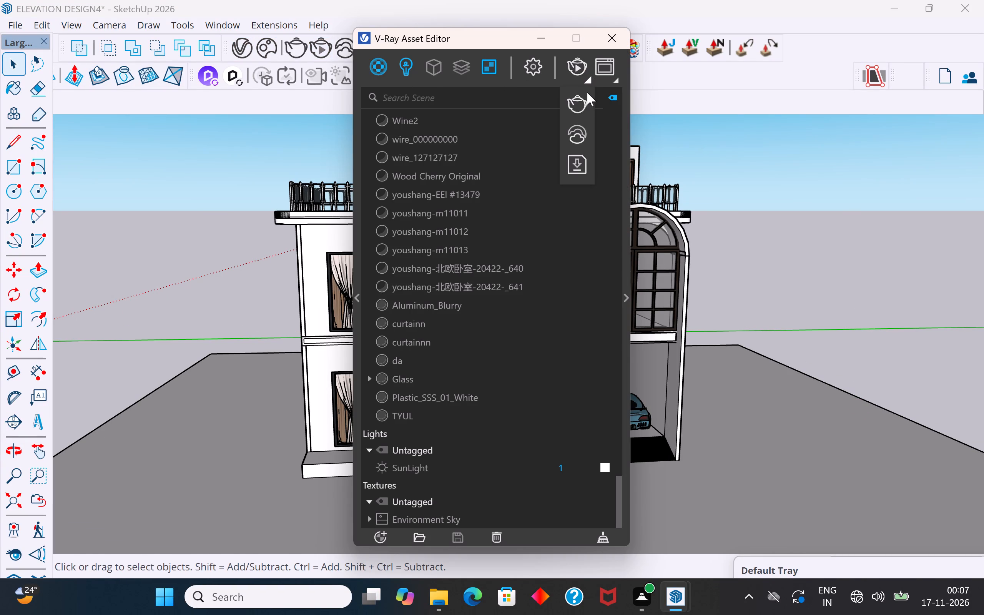
left_click(579, 109)
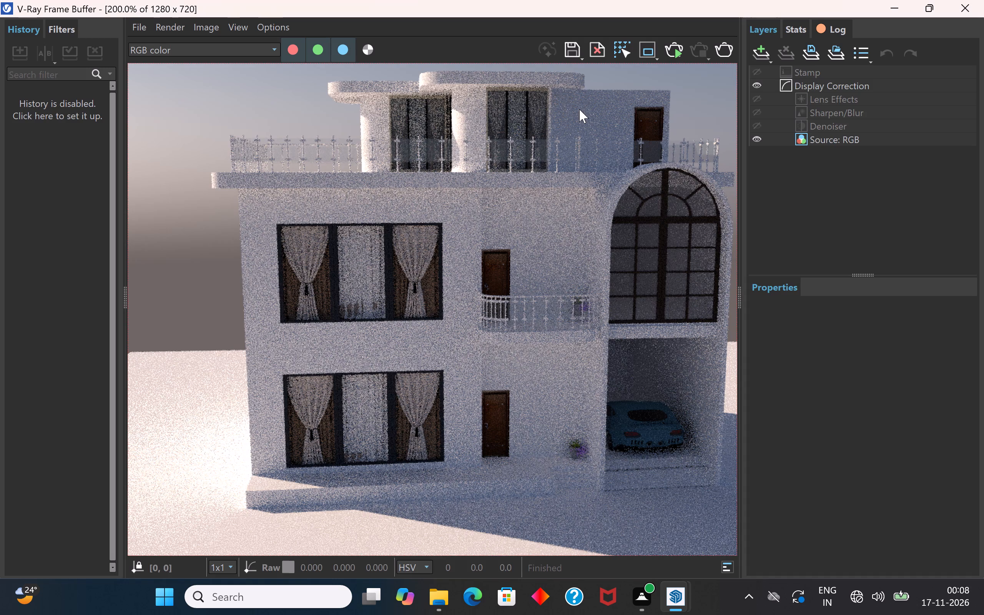
scroll(381, 450, "down", 1)
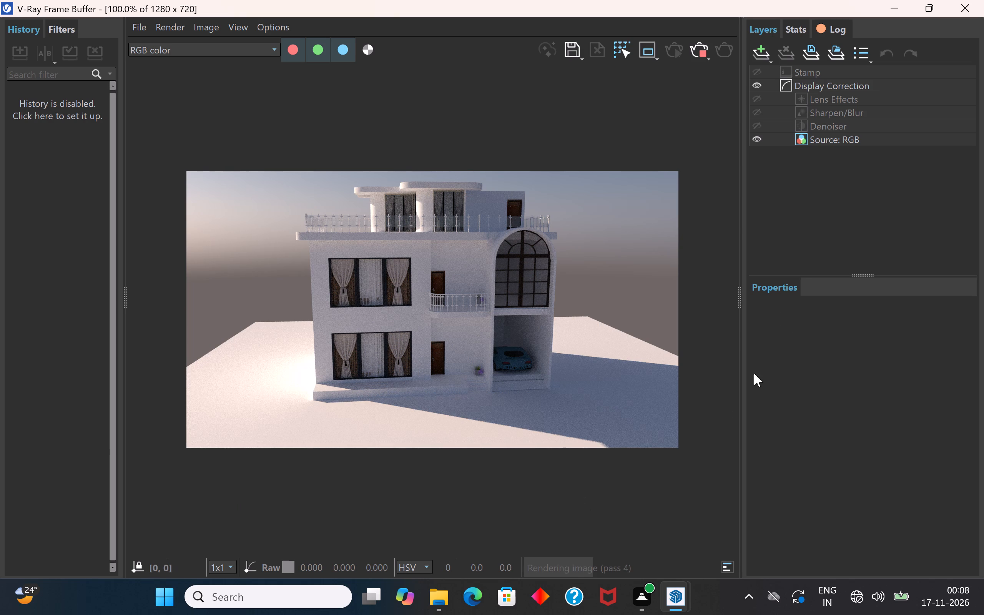
left_click(970, 13)
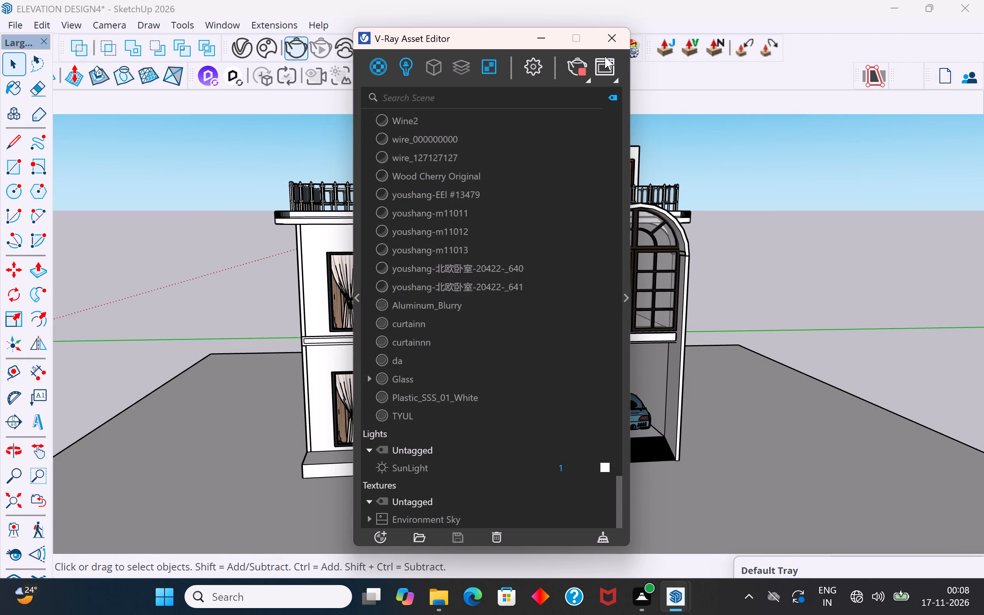
left_click(608, 41)
Rotate the house together with its ground plane slightly clockwise about the plane's rear corner, starting from the plane's side edge.
scroll(602, 259, "down", 4)
scroll(695, 269, "down", 3)
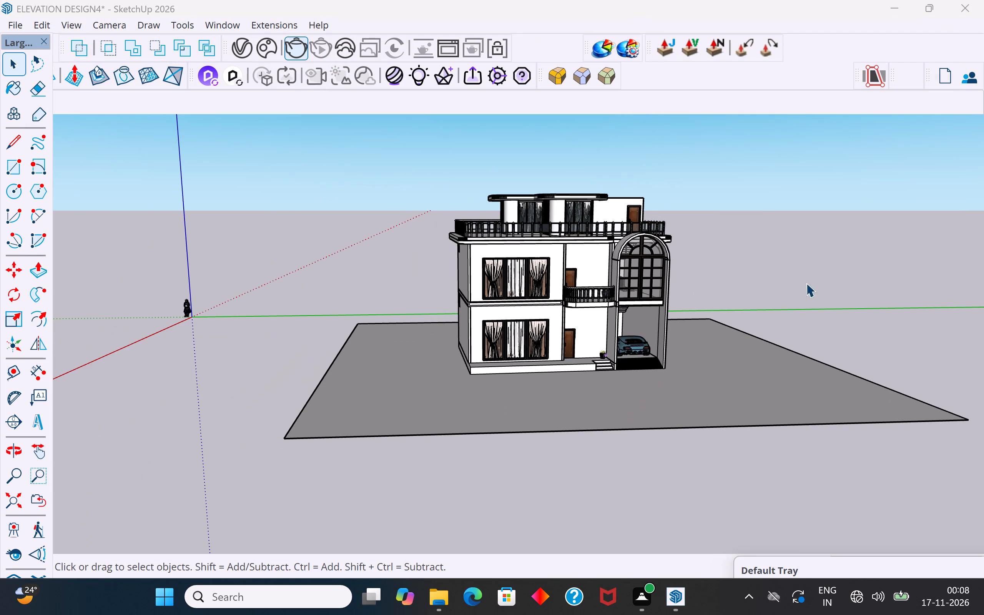
left_click_drag(837, 188, 427, 463)
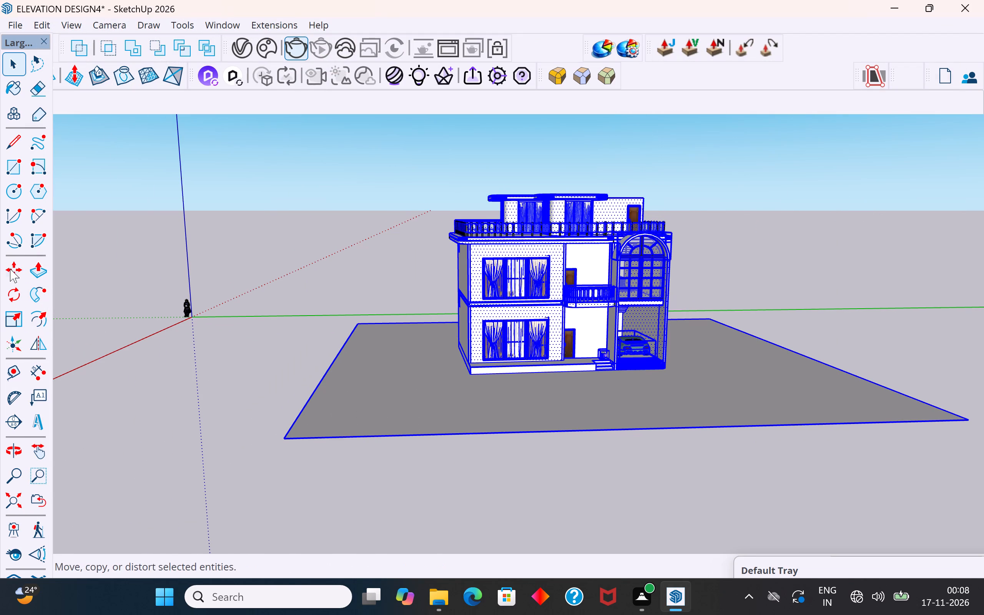
left_click(18, 297)
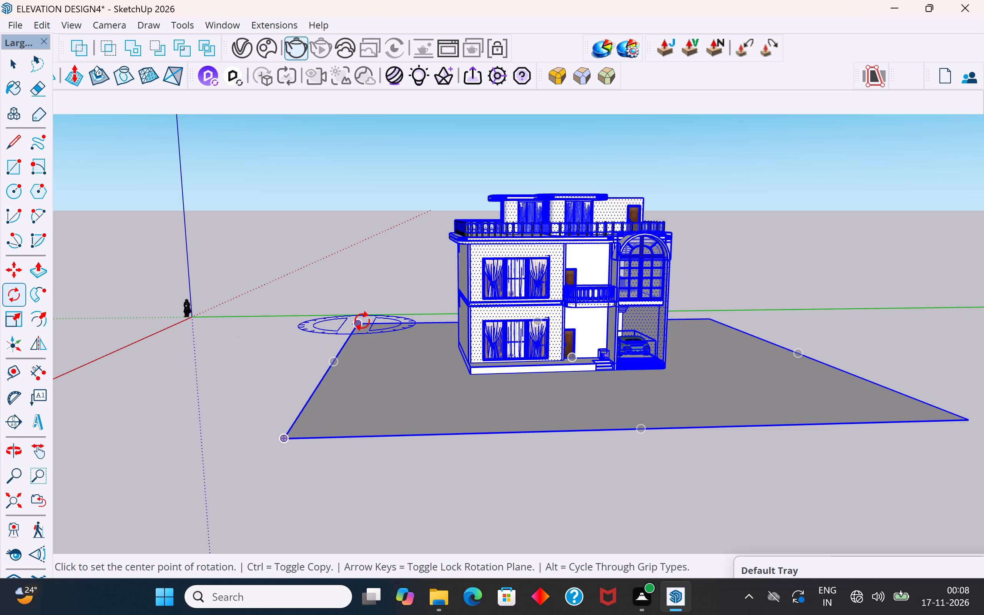
left_click(360, 321)
left_click(279, 445)
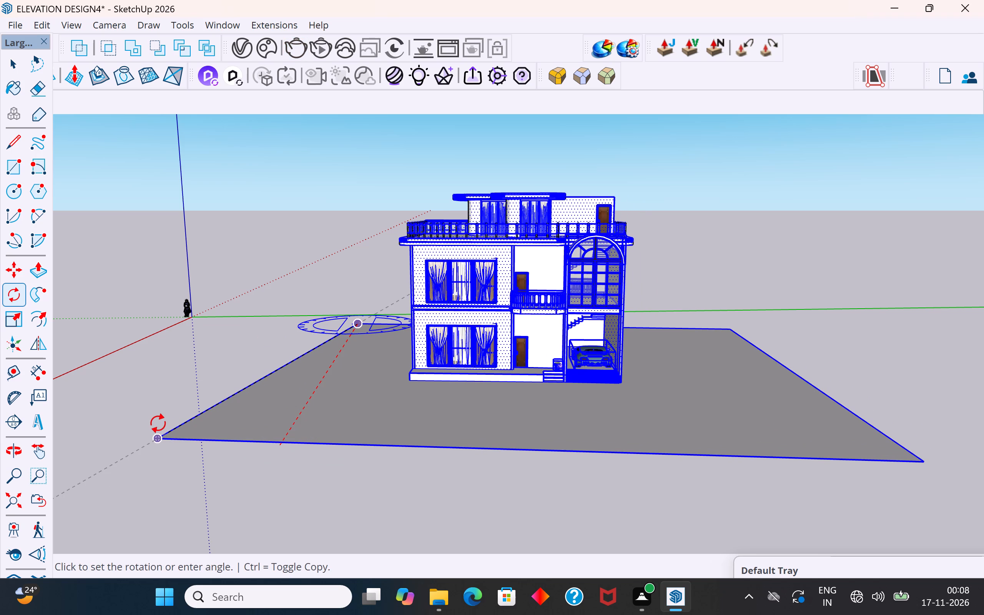
left_click(156, 422)
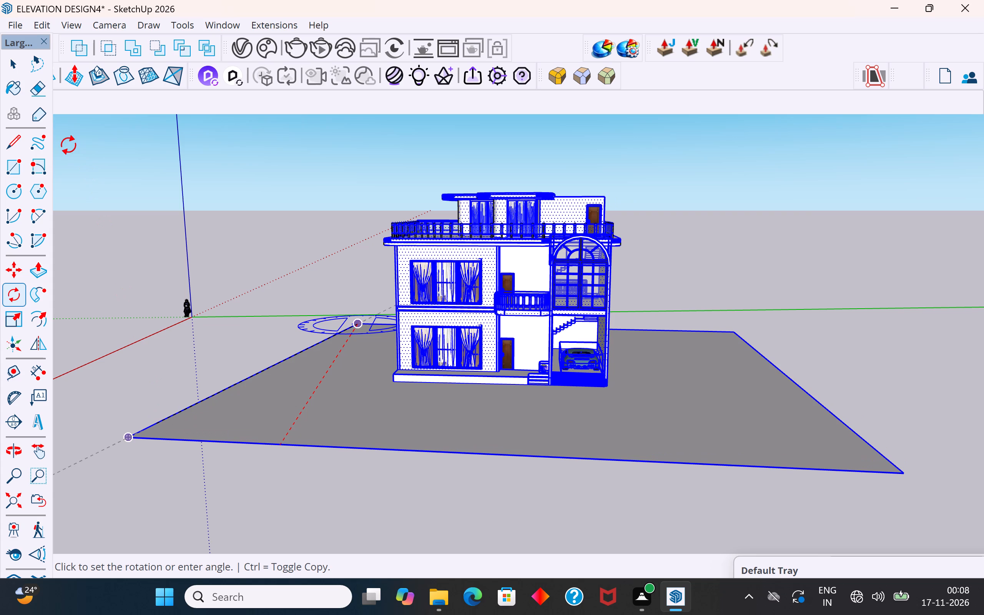
left_click(7, 68)
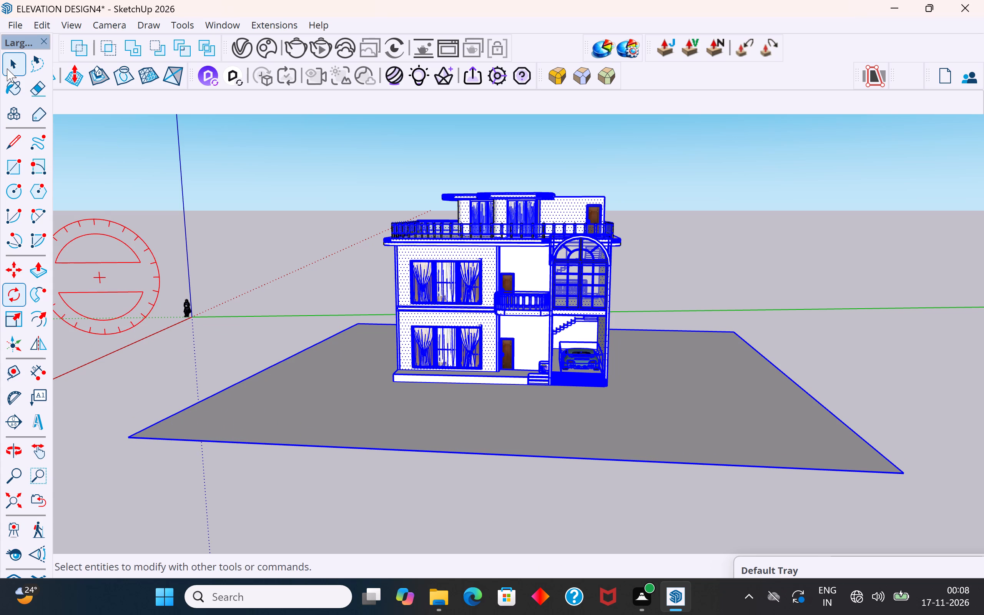
left_click(180, 349)
Examine the front of the rotated house from several heights and frame the whole facade from a low viewpoint.
scroll(211, 381, "down", 4)
middle_click_drag(232, 383, 338, 339)
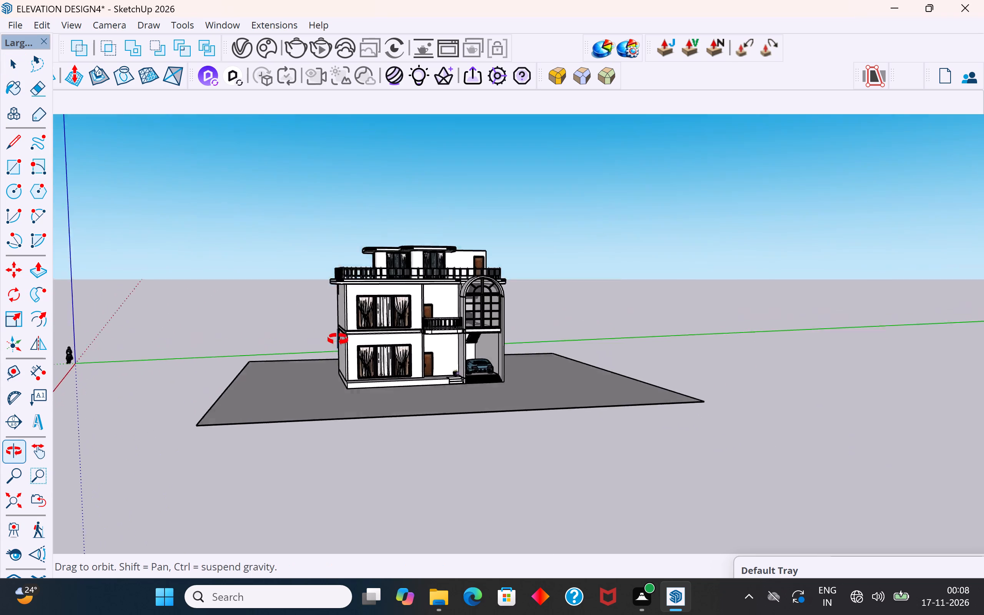
middle_click_drag(338, 339, 288, 362)
scroll(367, 309, "up", 4)
middle_click(368, 313)
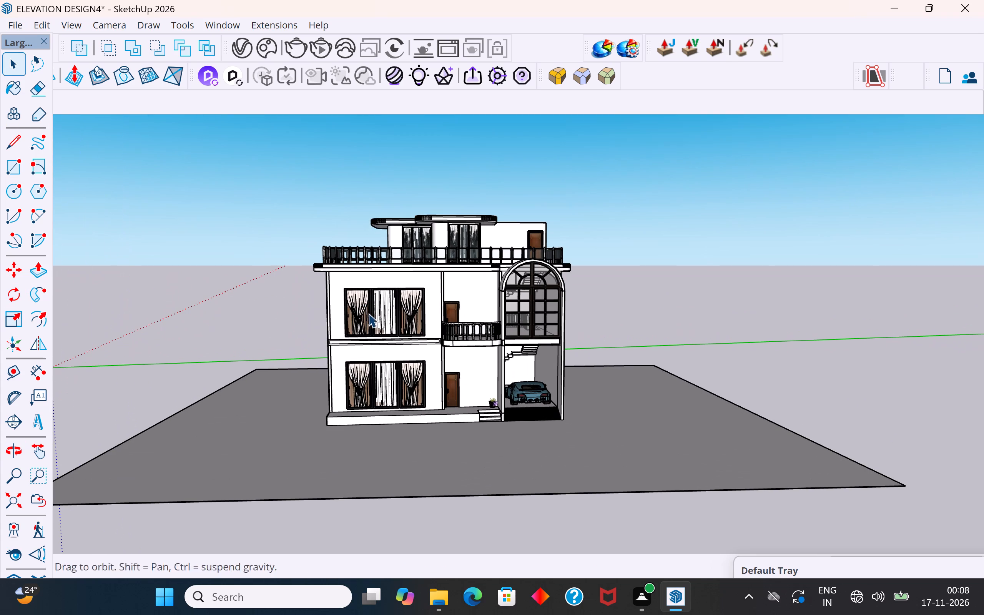
scroll(374, 322, "up", 1)
middle_click_drag(374, 322, 355, 307)
scroll(413, 414, "up", 2)
middle_click_drag(439, 439, 447, 444)
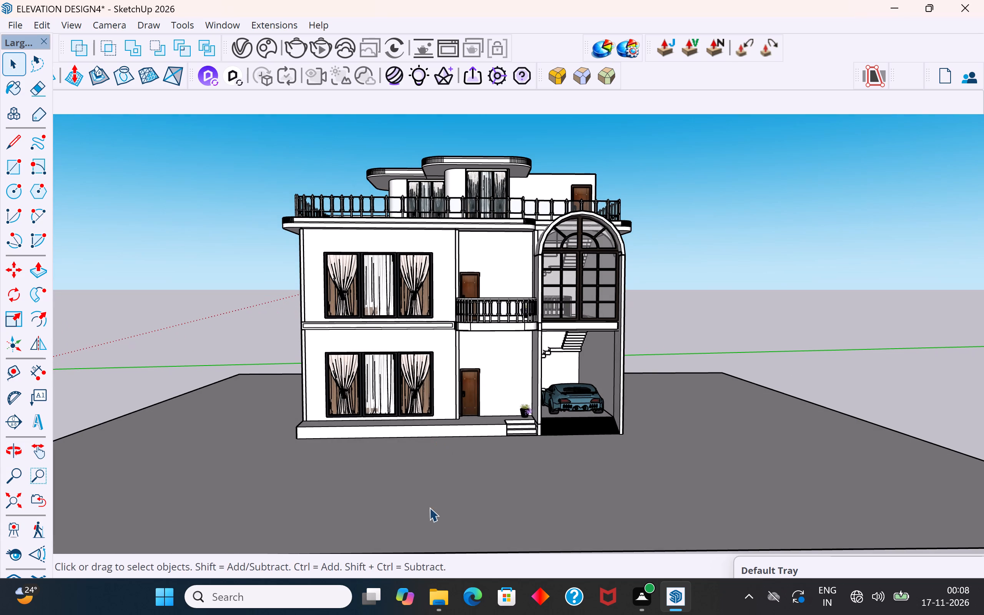
middle_click_drag(515, 369, 541, 357)
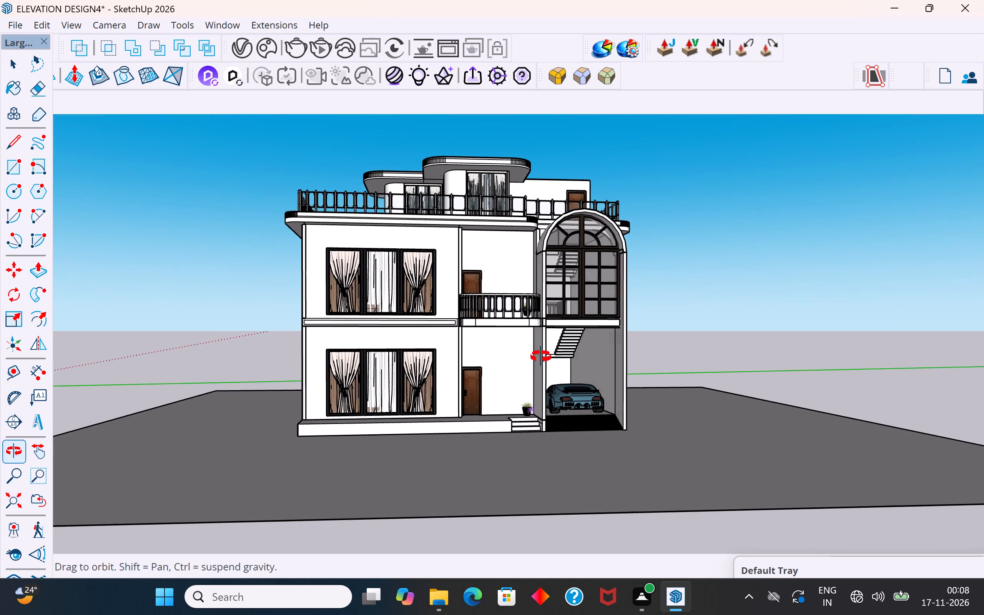
middle_click_drag(541, 357, 584, 339)
scroll(486, 356, "up", 1)
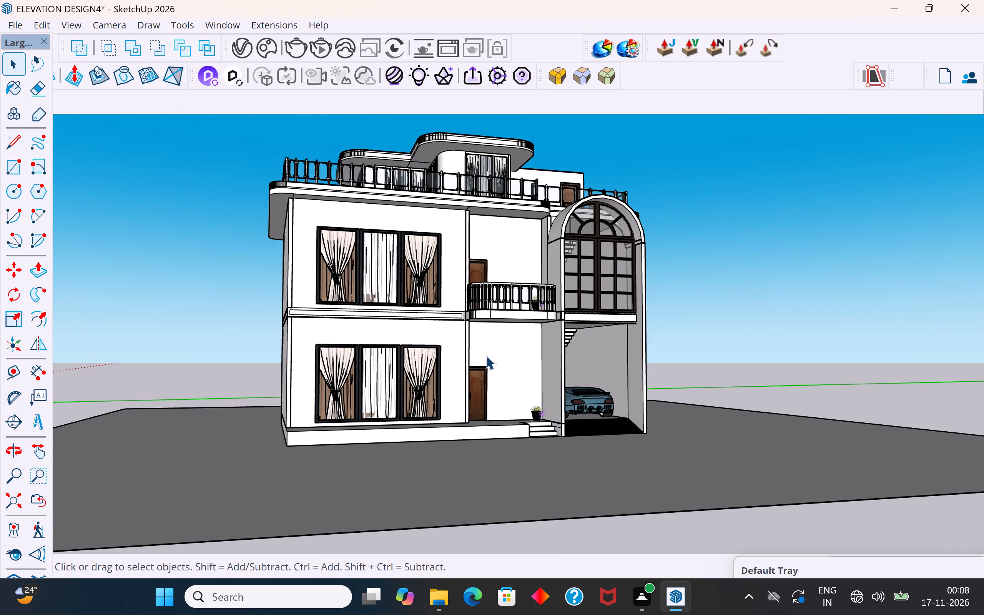
scroll(432, 469, "down", 1)
middle_click_drag(499, 245, 499, 267)
scroll(485, 219, "up", 1)
middle_click_drag(486, 281, 487, 249)
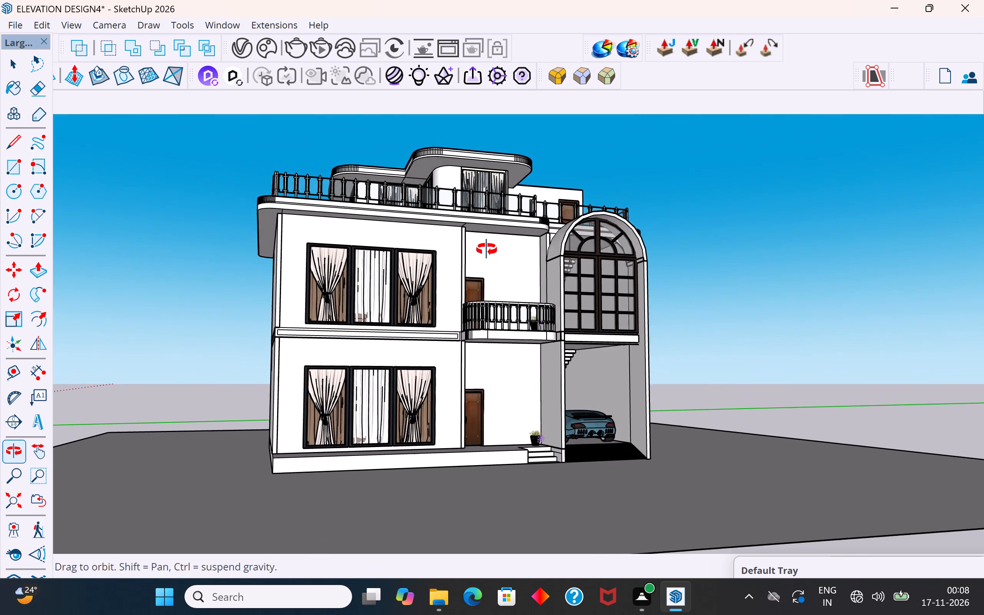
middle_click_drag(487, 249, 485, 261)
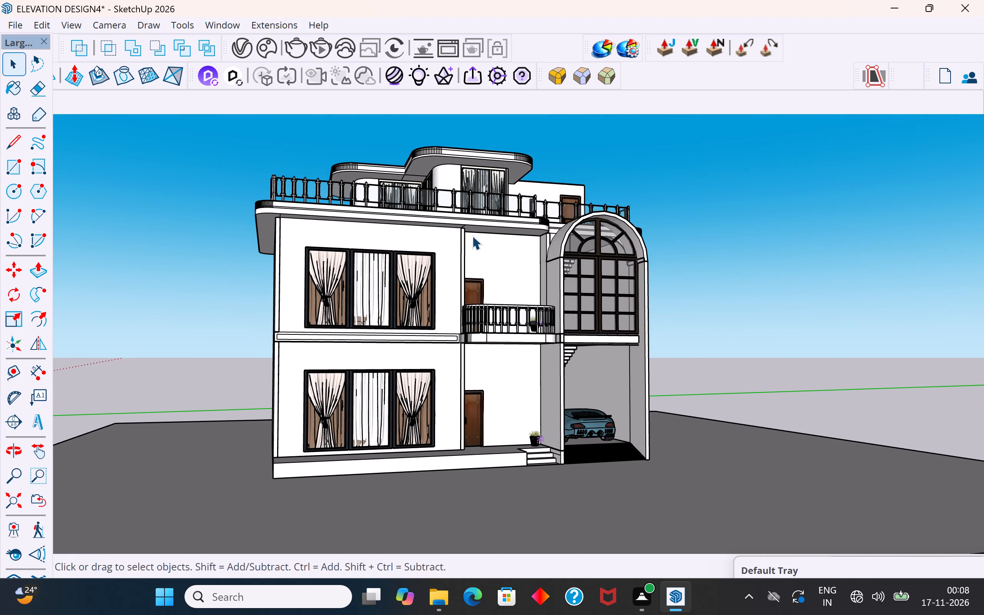
middle_click_drag(563, 384, 539, 395)
middle_click_drag(496, 428, 493, 421)
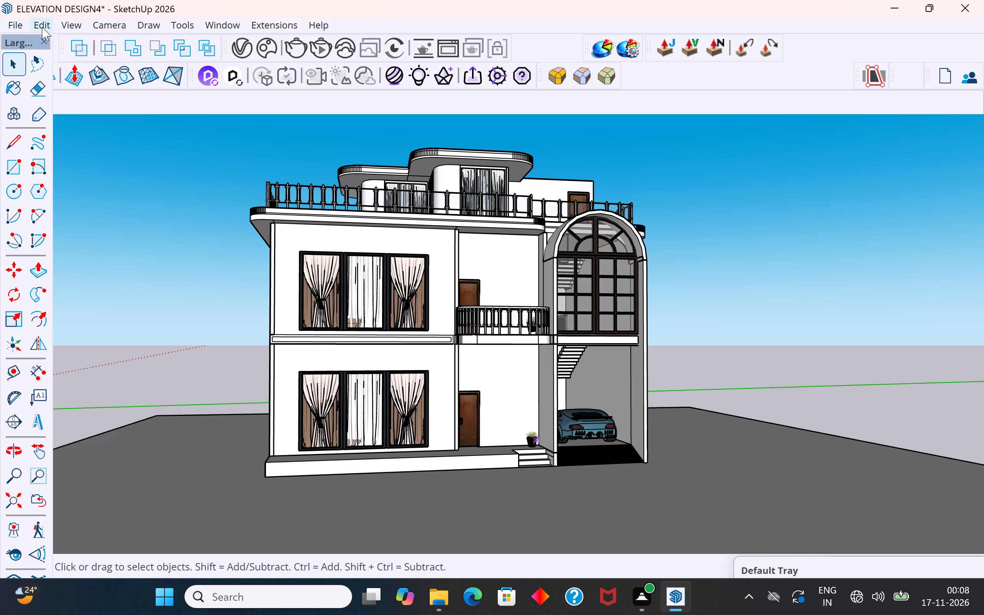
Run a production V-Ray render of the house from the low viewpoint and examine the sunlight on its front.
left_click(236, 52)
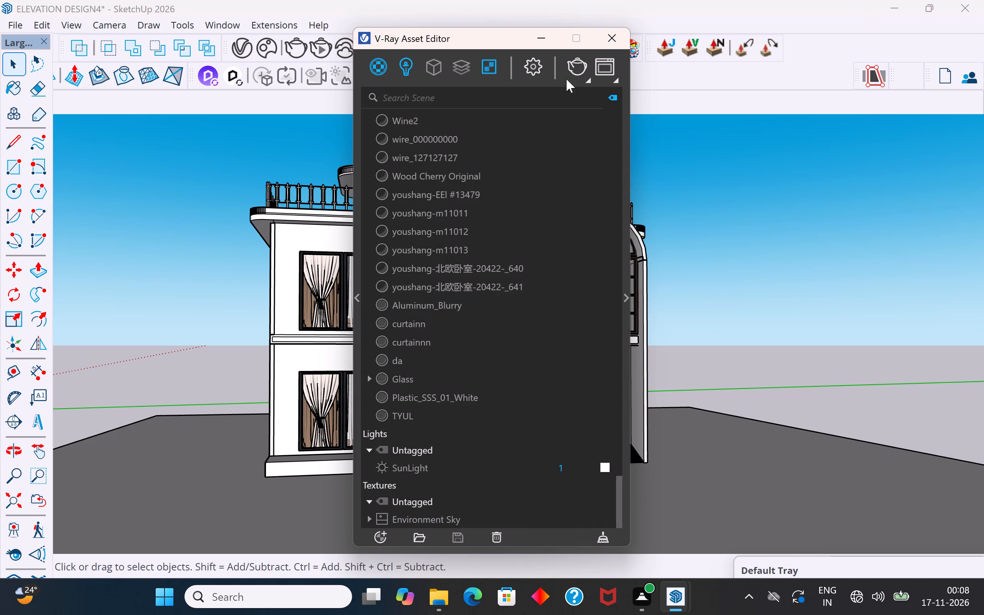
left_click(580, 70)
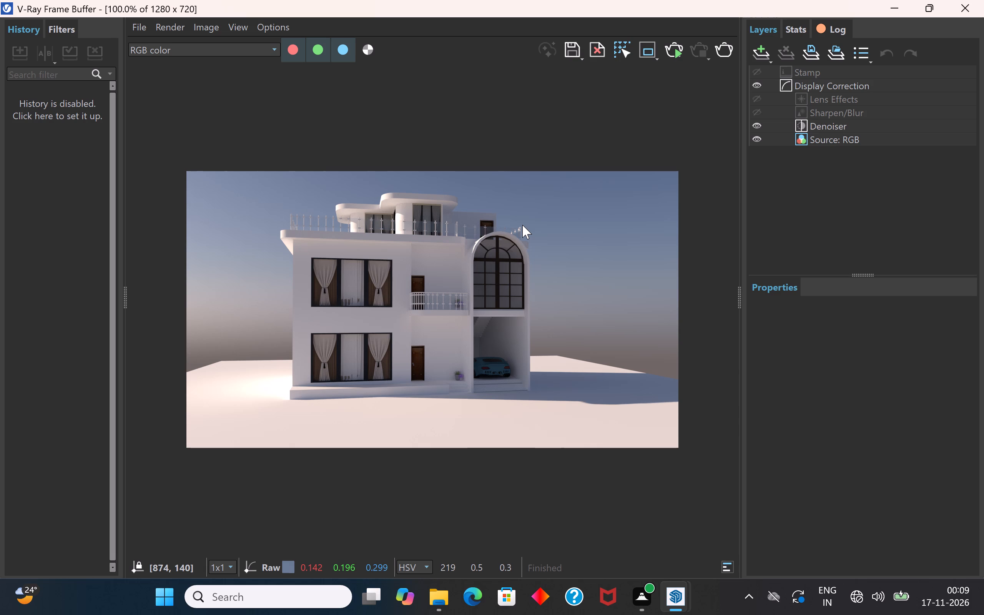
left_click(954, 7)
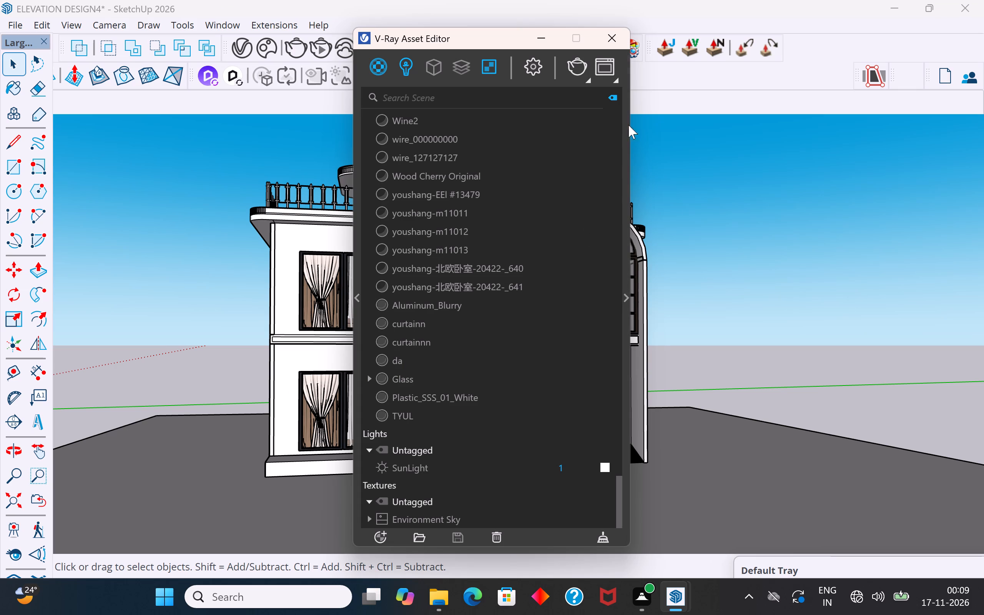
left_click(622, 43)
Examine the house front from low and raised viewpoints and frame it closer from a slightly raised viewpoint.
scroll(562, 183, "down", 2)
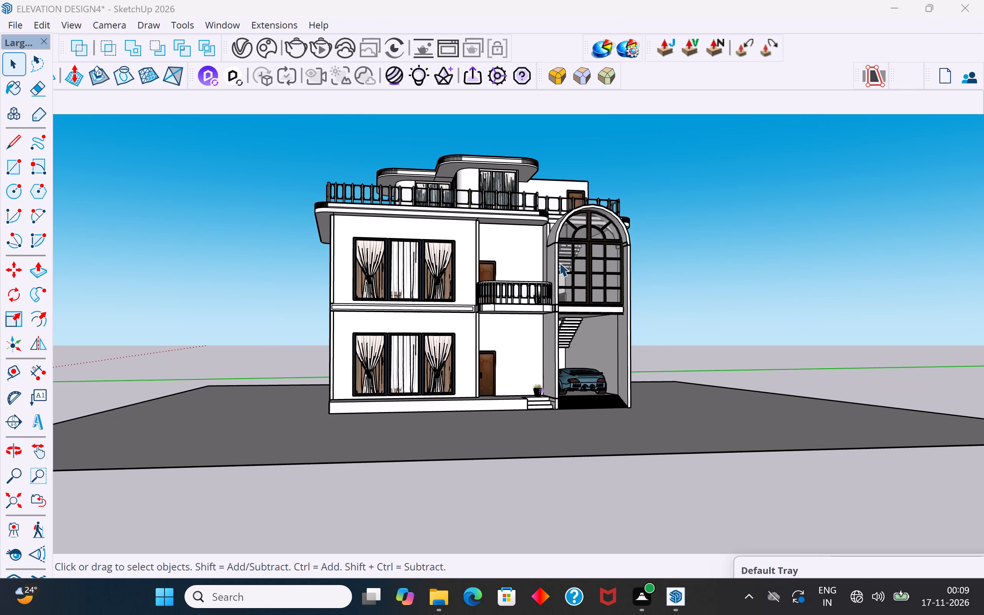
middle_click_drag(555, 305, 543, 346)
scroll(494, 159, "up", 3)
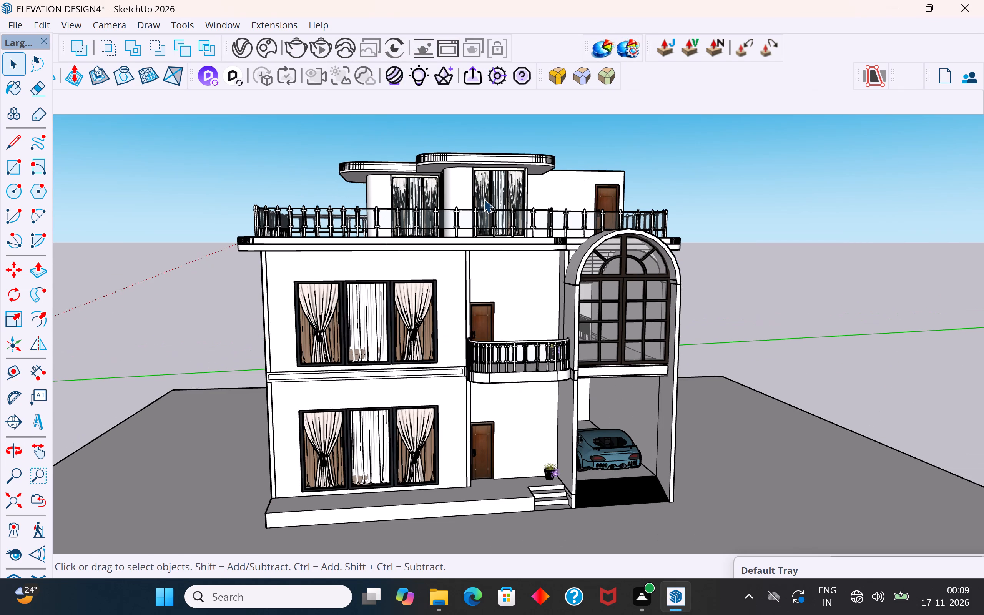
middle_click_drag(484, 199, 485, 177)
middle_click_drag(416, 359, 426, 351)
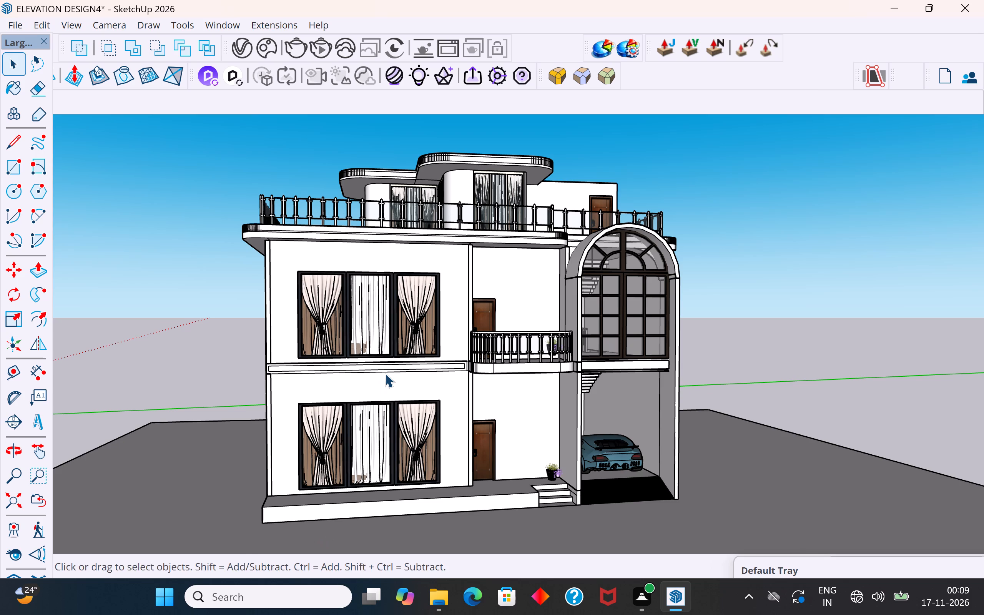
middle_click_drag(382, 377, 374, 389)
scroll(431, 273, "down", 1)
scroll(313, 522, "up", 2)
scroll(328, 490, "down", 1)
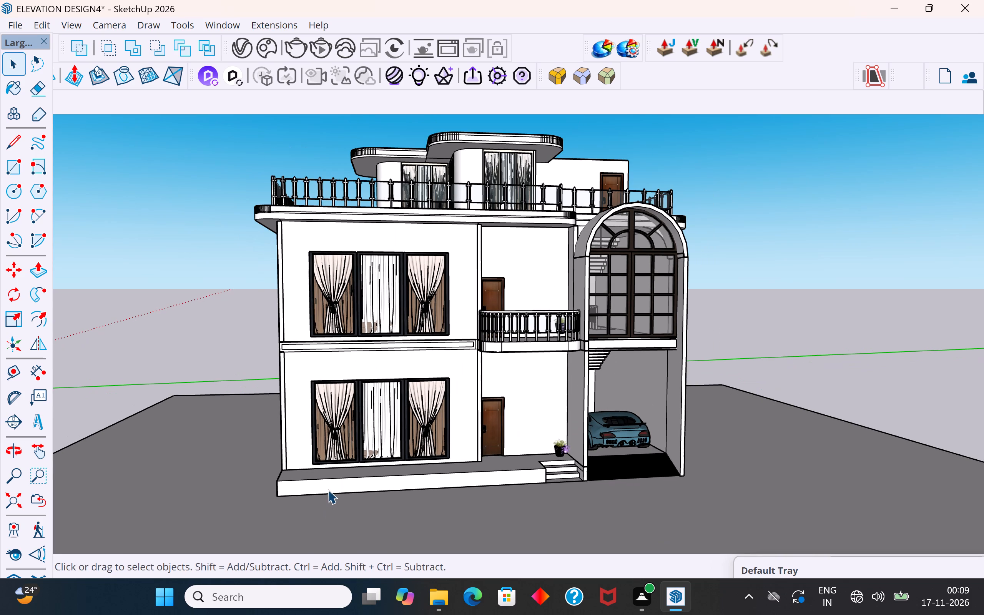
middle_click_drag(517, 179, 525, 196)
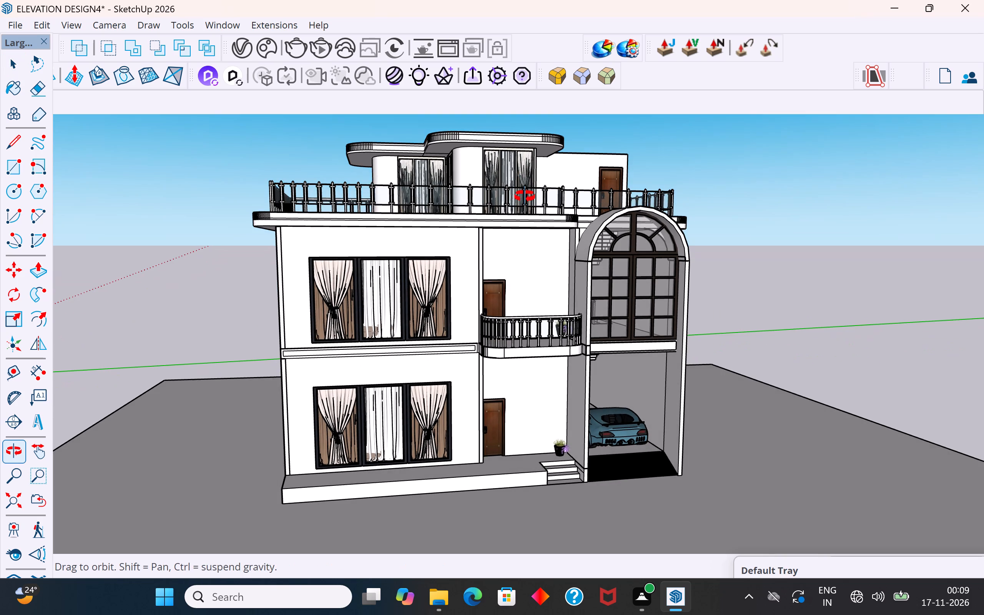
middle_click_drag(525, 196, 519, 213)
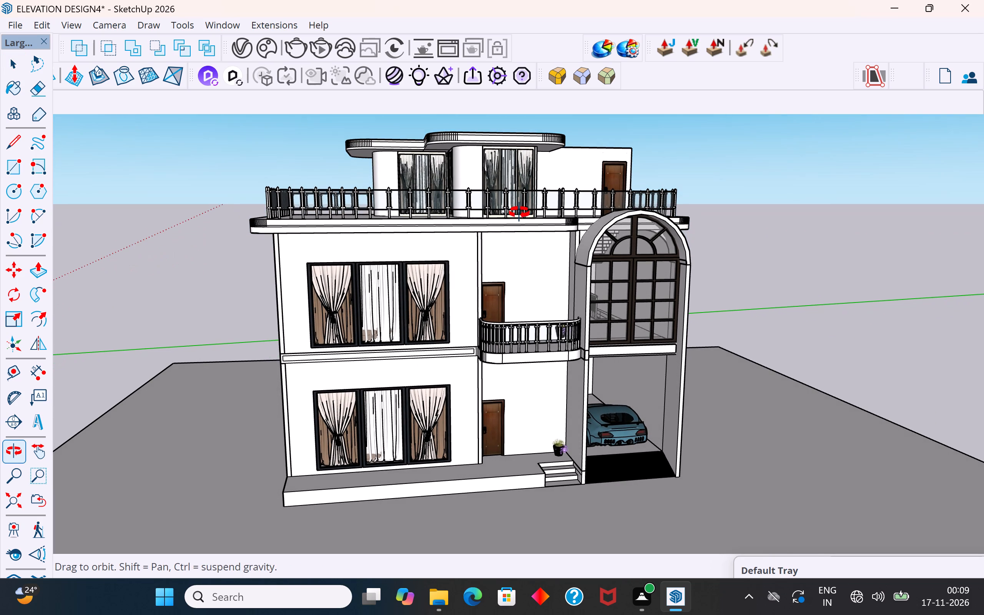
middle_click_drag(519, 213, 505, 210)
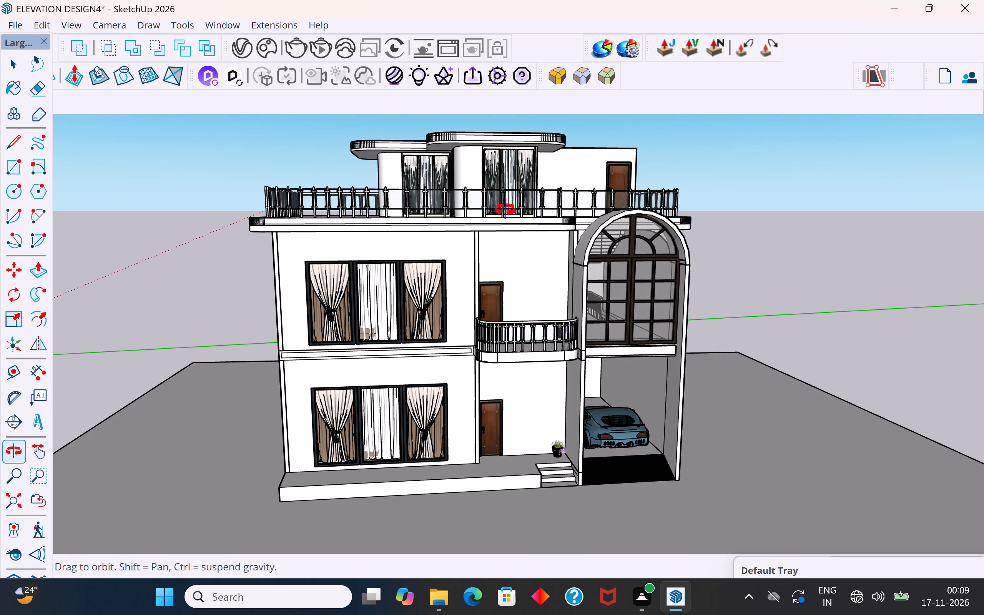
middle_click_drag(505, 210, 509, 197)
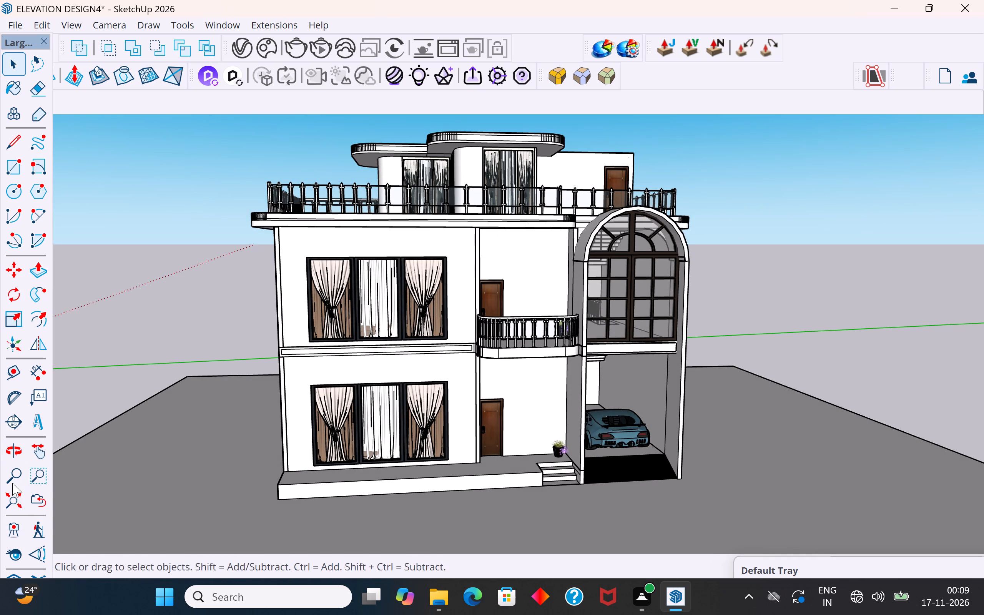
left_click(15, 472)
left_click_drag(477, 489, 479, 485)
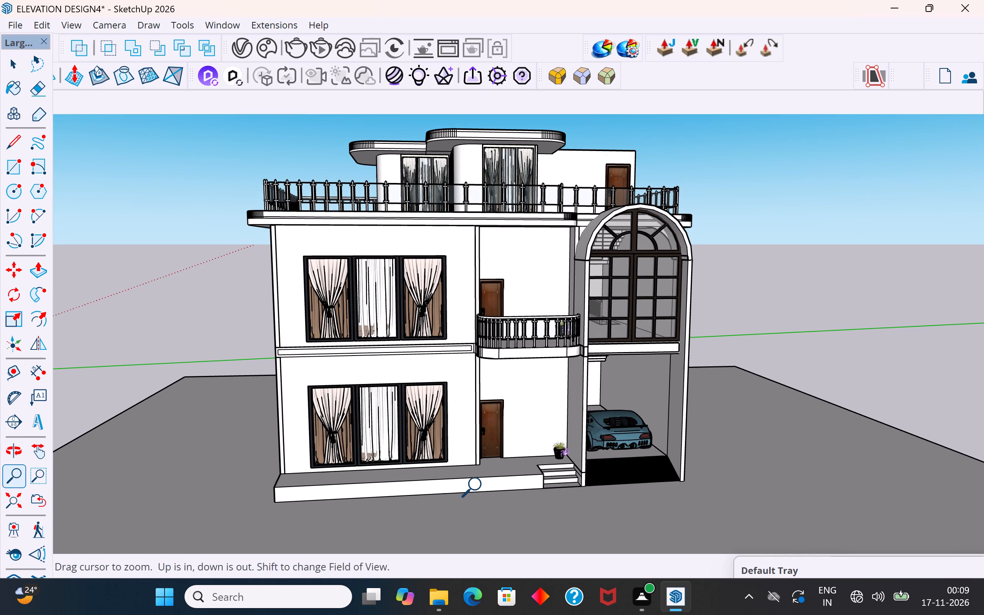
left_click_drag(479, 485, 492, 476)
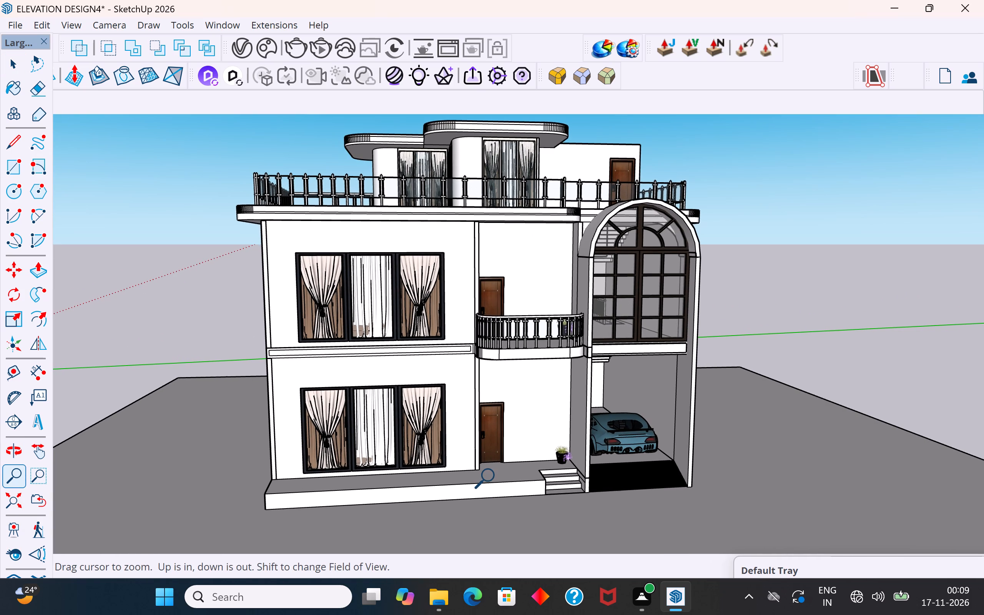
left_click_drag(492, 476, 492, 475)
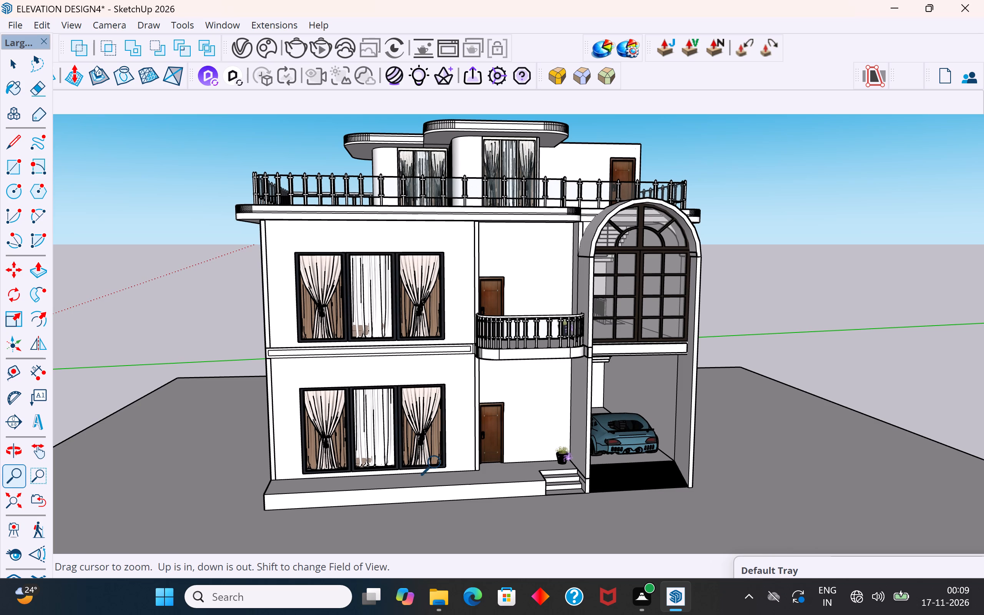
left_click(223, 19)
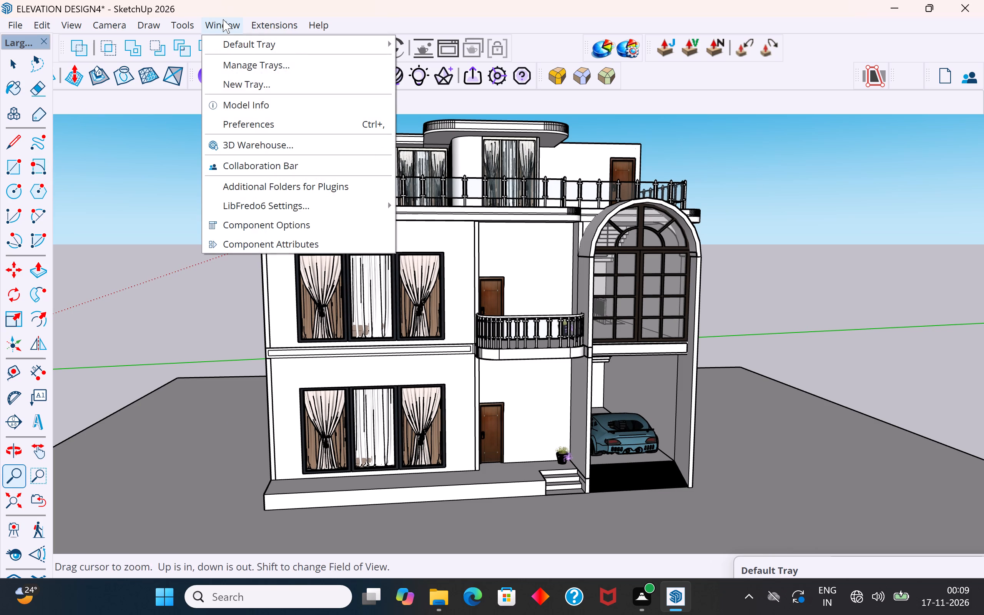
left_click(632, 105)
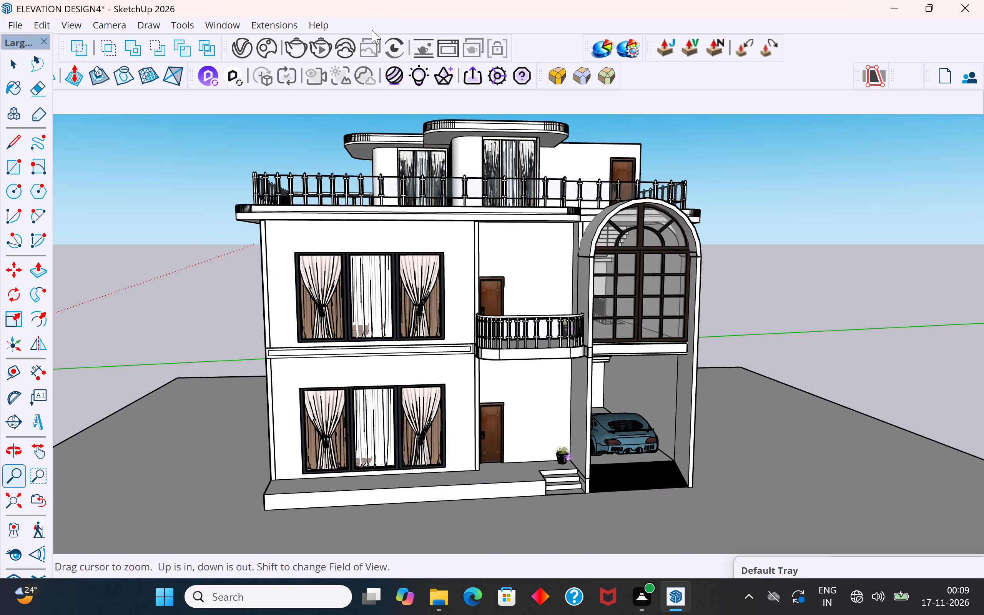
Turn on Safe Frame in the V-Ray render output settings.
left_click(249, 47)
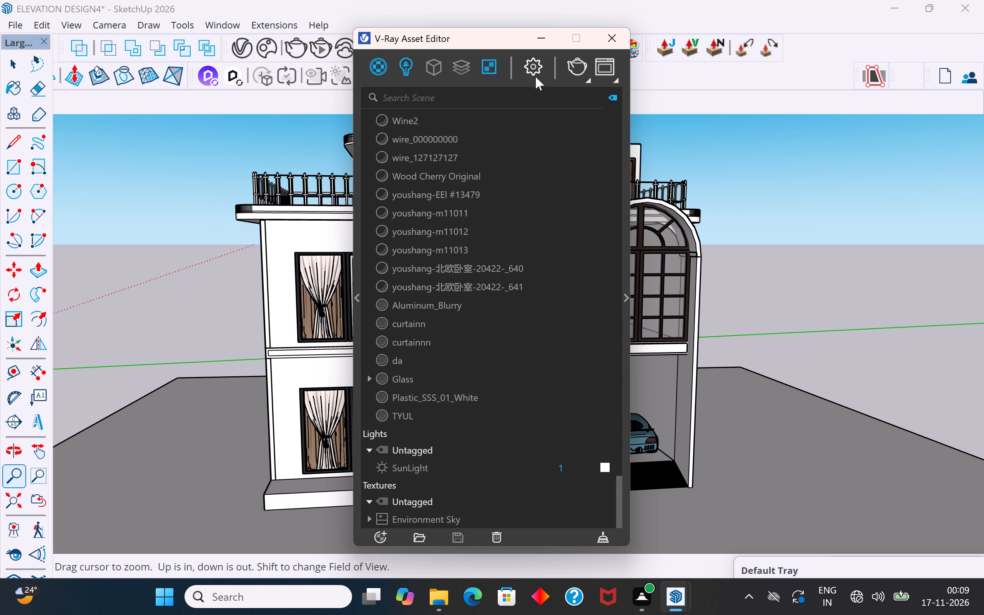
left_click(531, 66)
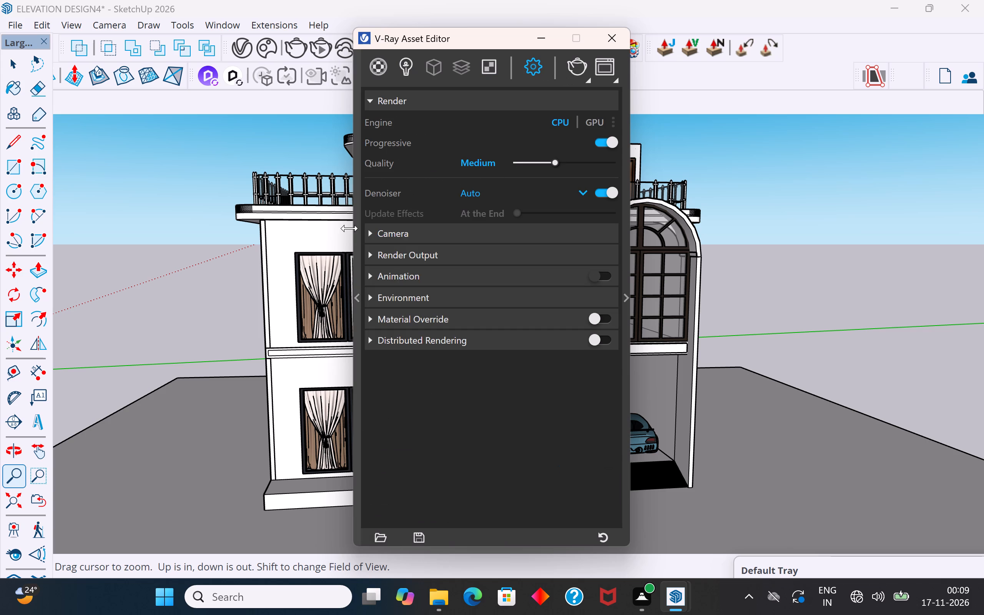
left_click(373, 258)
left_click(609, 278)
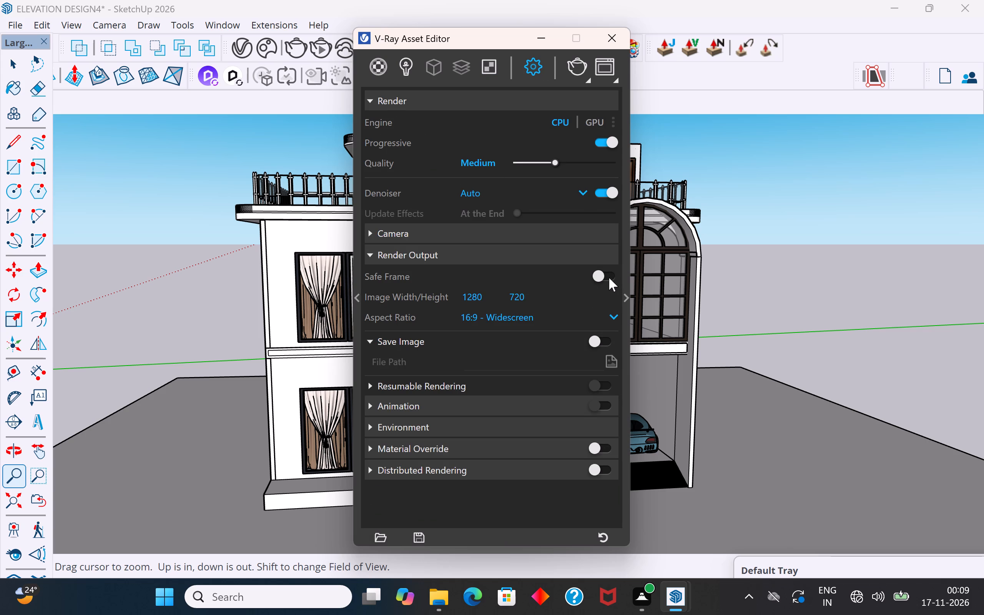
left_click(622, 41)
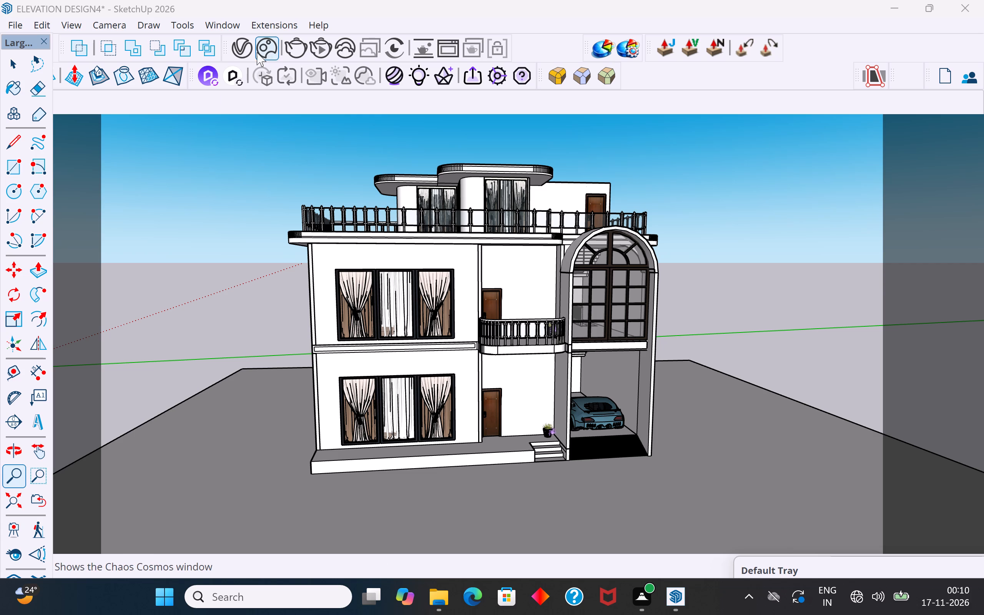
left_click(247, 50)
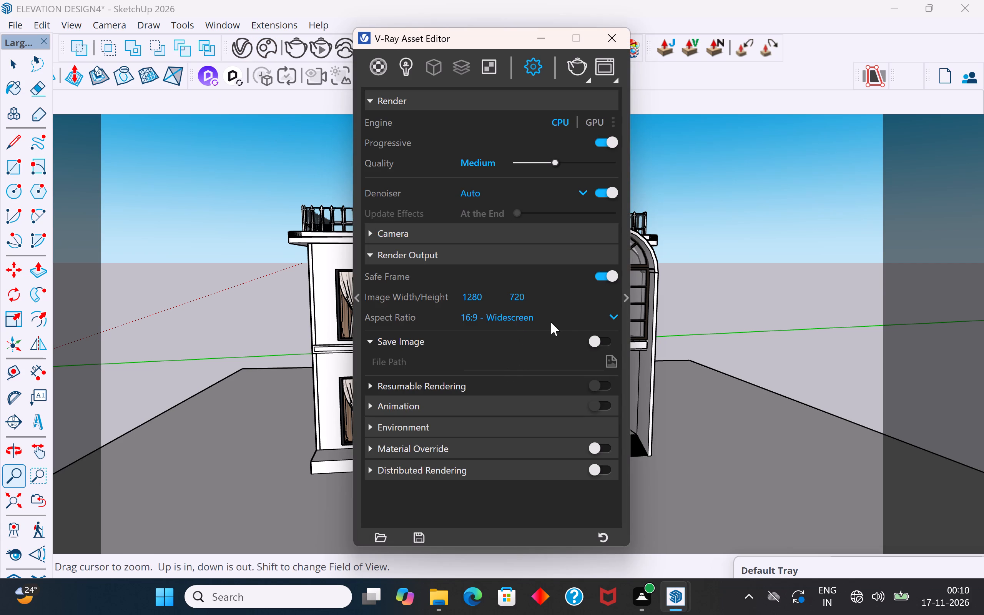
left_click(612, 44)
Frame the whole house front closely inside the 16:9 safe frame and run a production V-Ray render of it.
left_click(14, 475)
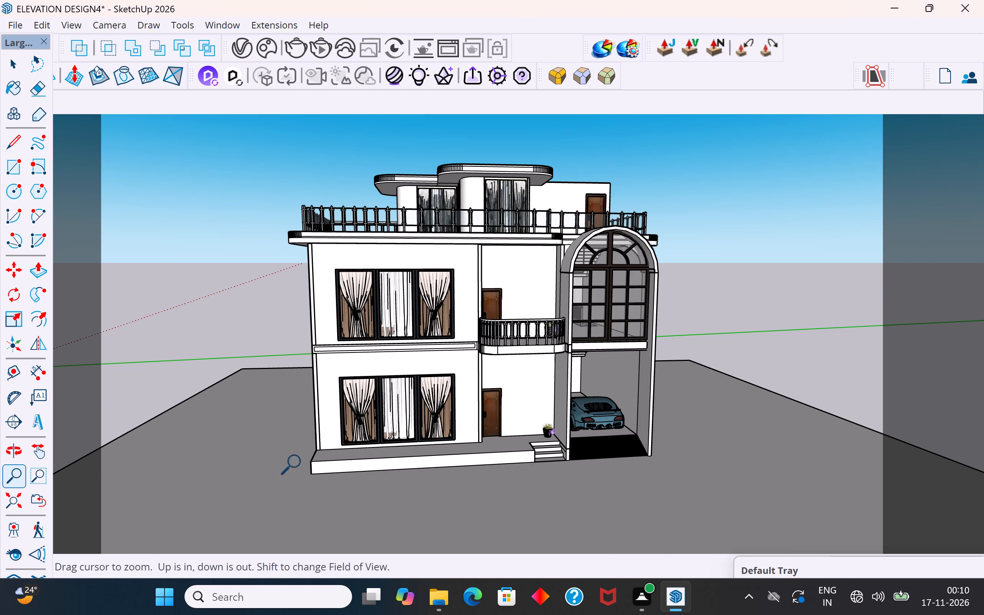
left_click_drag(511, 263, 524, 221)
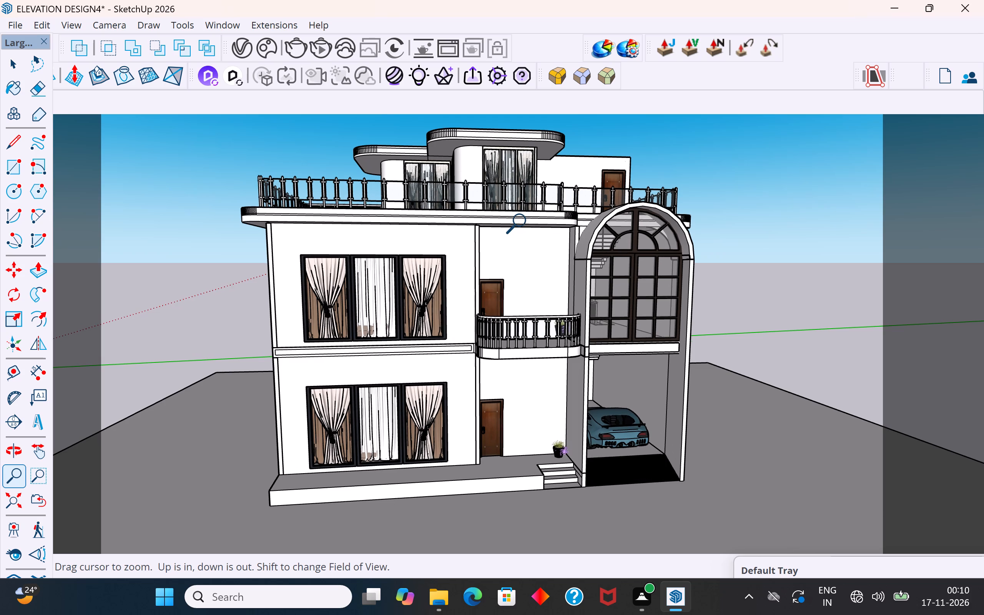
left_click_drag(524, 221, 527, 207)
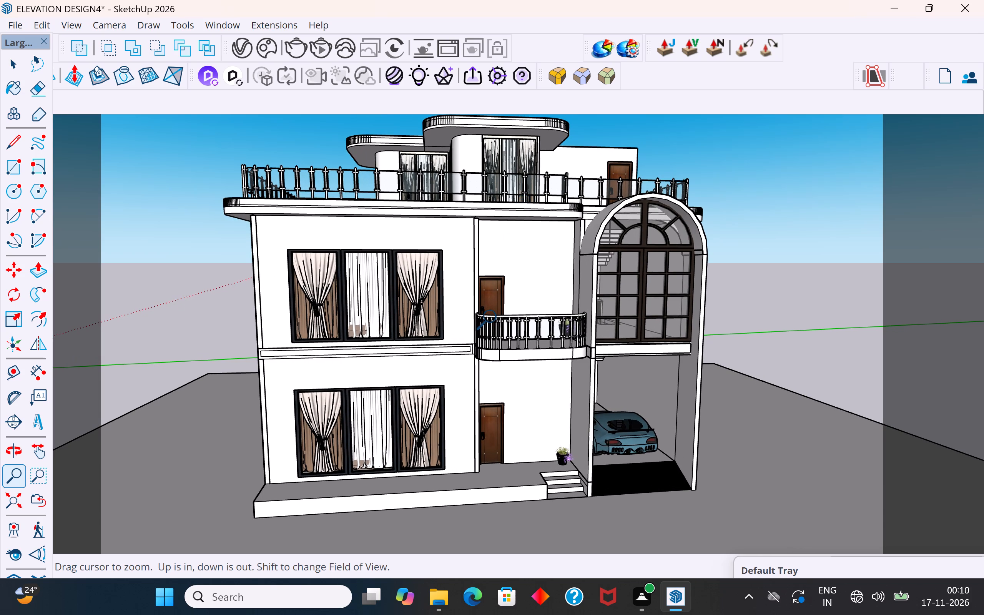
scroll(502, 315, "down", 1)
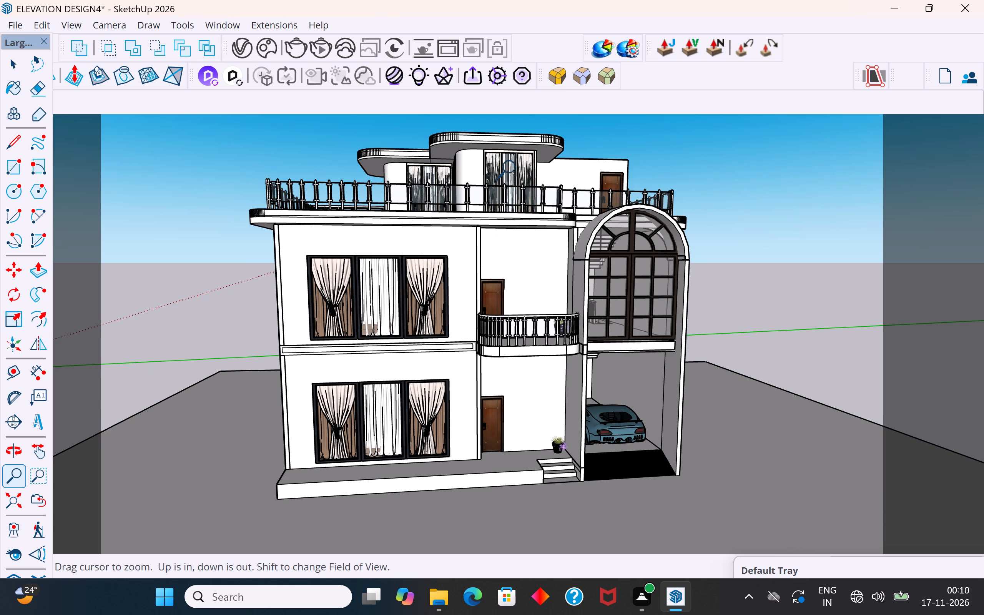
scroll(513, 135, "up", 1)
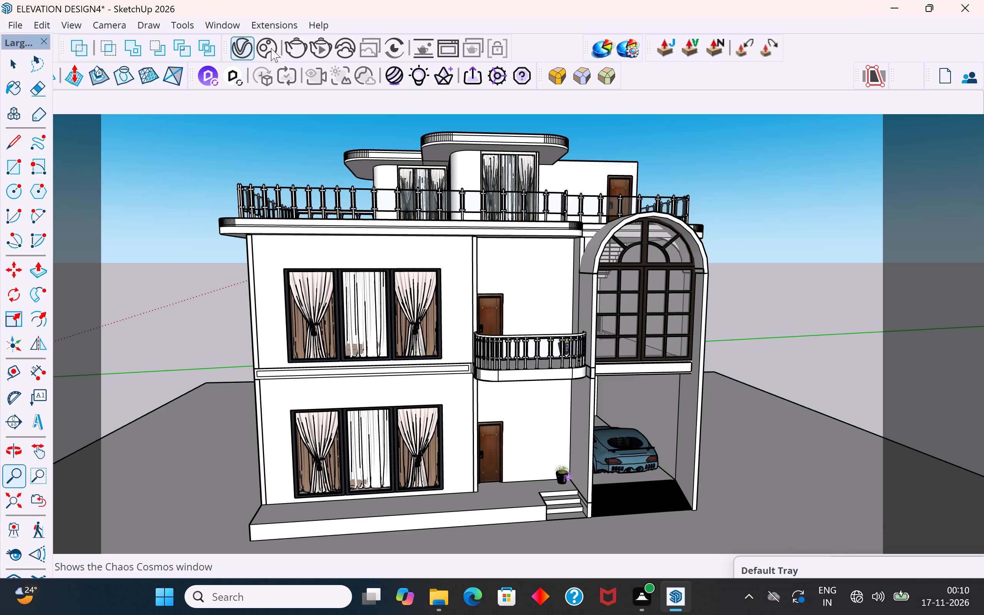
left_click(291, 48)
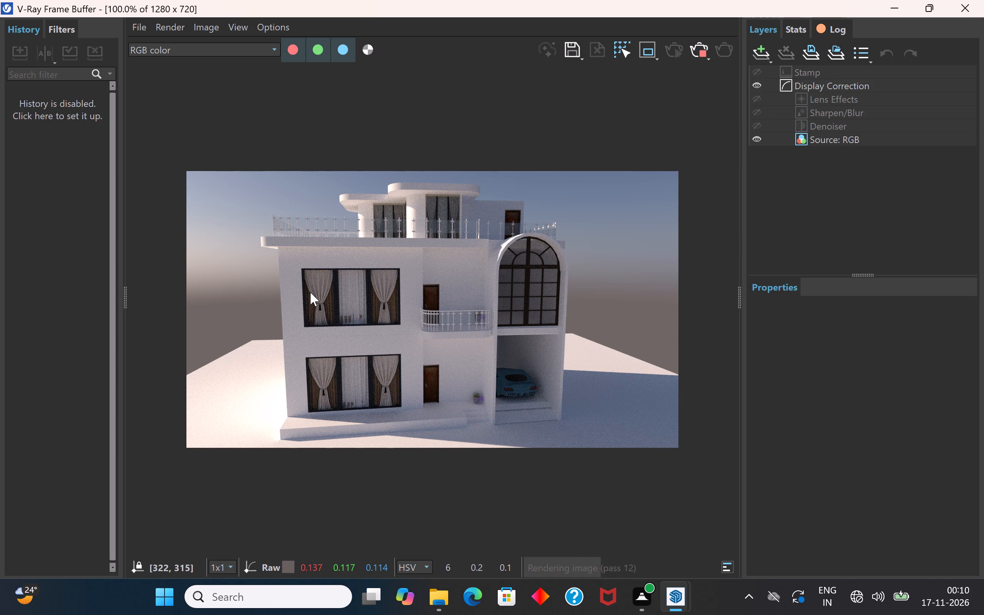
left_click(967, 9)
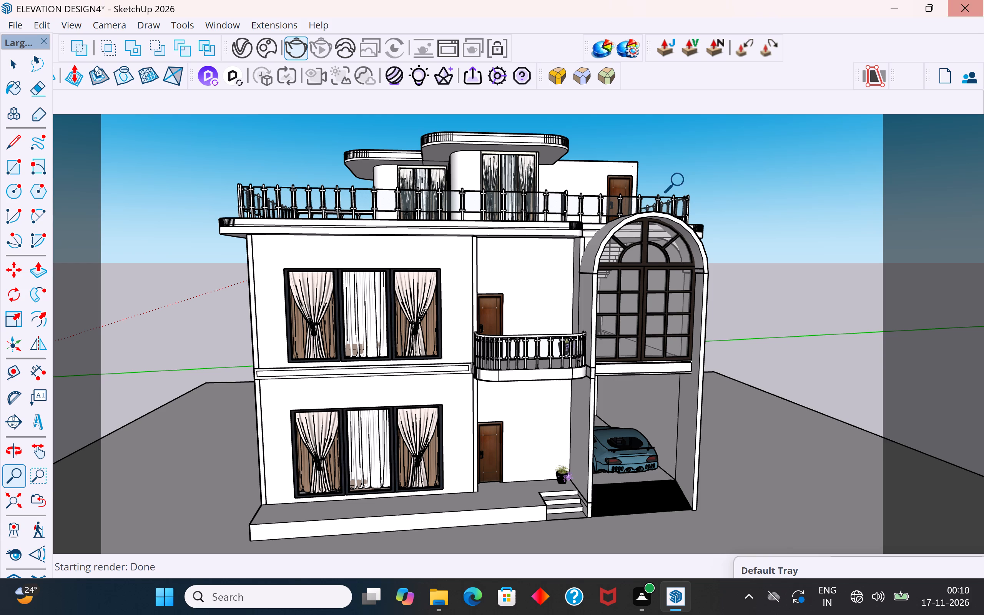
Try a two-point perspective of the house and turn the view to face its front more squarely.
left_click(117, 25)
left_click(134, 140)
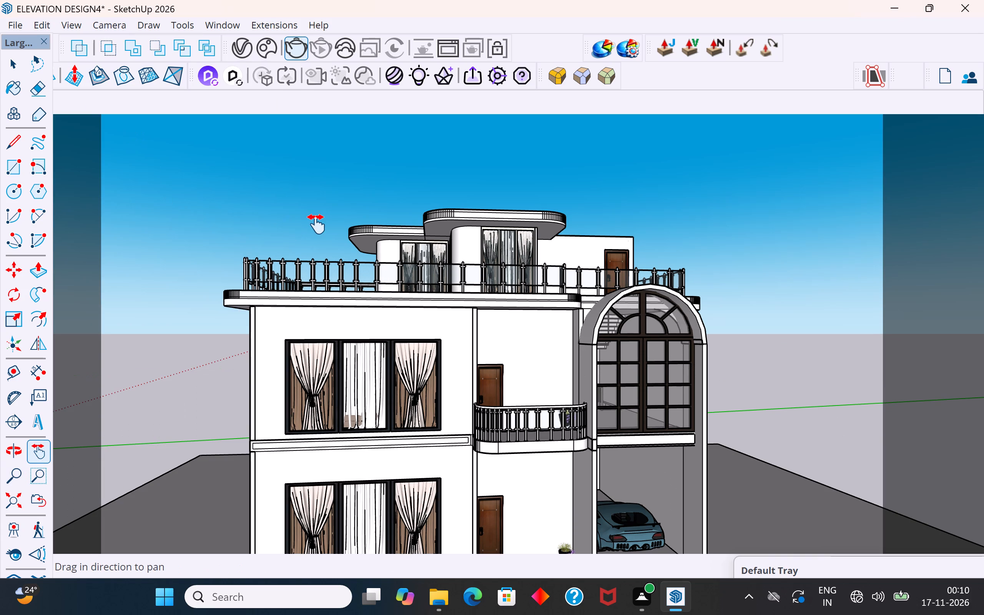
scroll(316, 224, "down", 3)
scroll(278, 535, "up", 3)
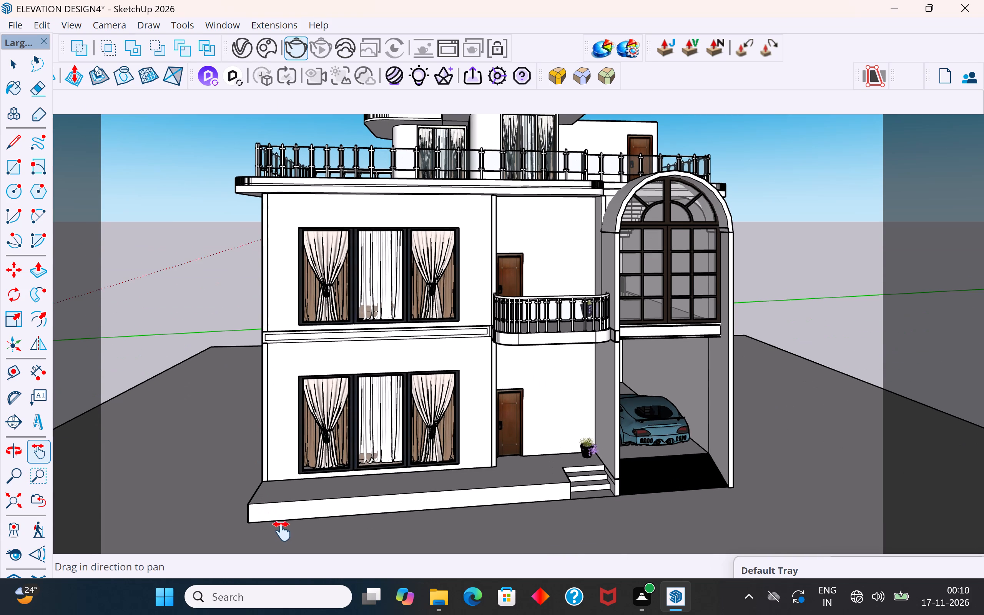
scroll(306, 492, "down", 1)
middle_click_drag(443, 351, 403, 348)
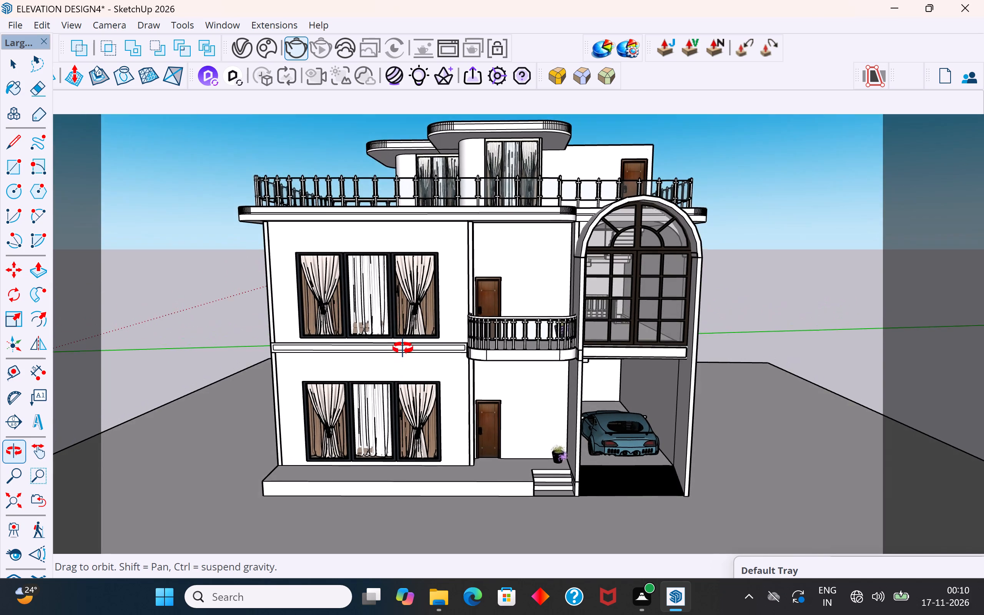
middle_click_drag(403, 348, 409, 347)
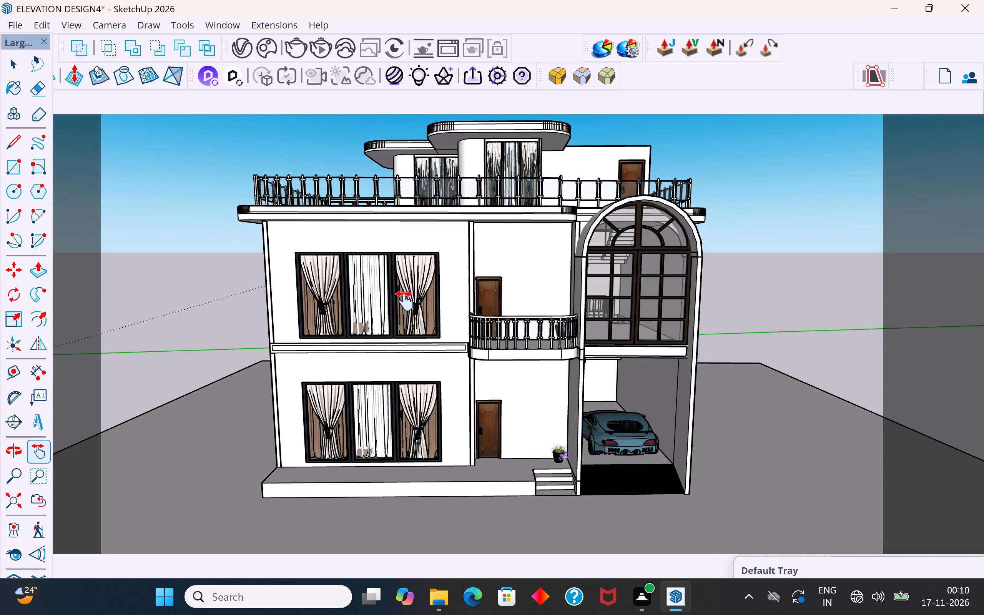
Switch the camera to two-point perspective and fit the whole house front inside the safe frame.
left_click(108, 26)
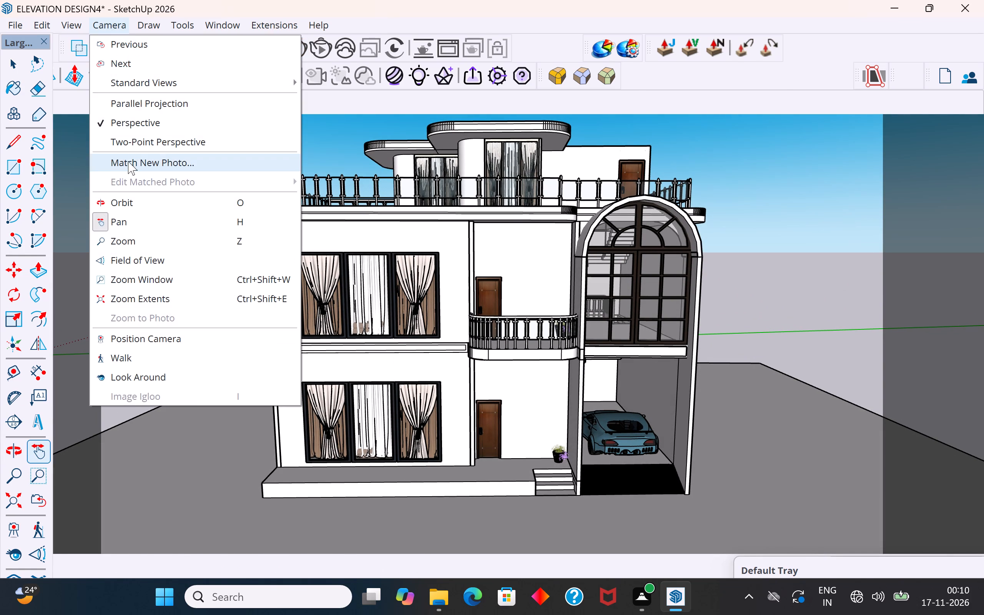
left_click(138, 146)
scroll(425, 441, "down", 2)
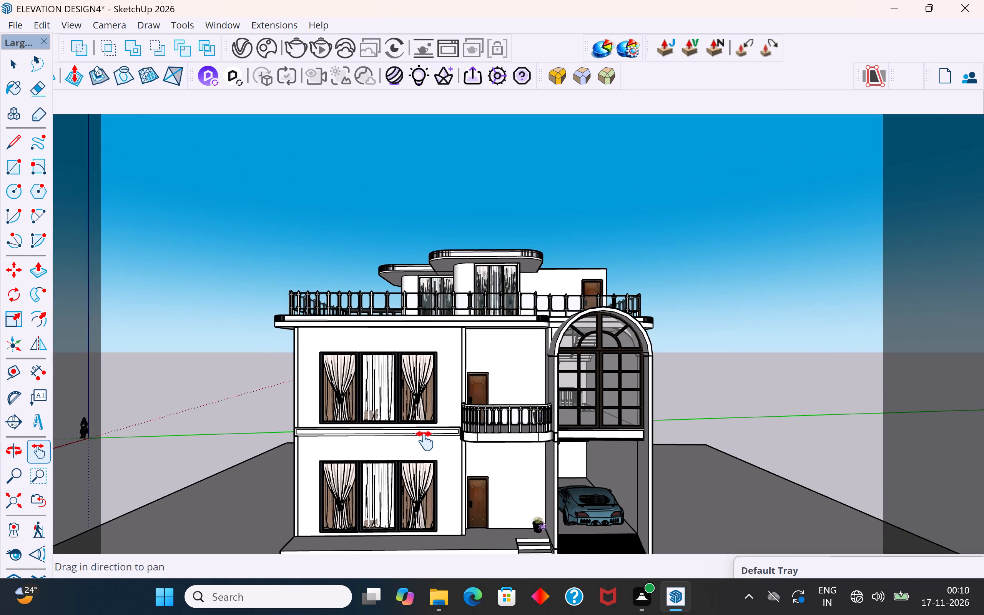
scroll(425, 441, "down", 2)
scroll(445, 547, "up", 3)
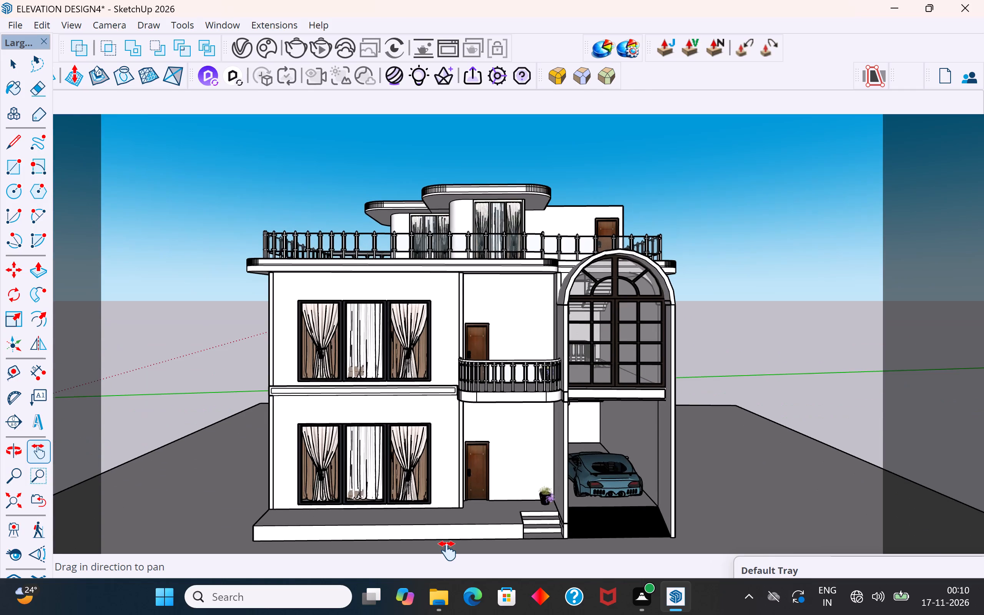
scroll(447, 551, "up", 2)
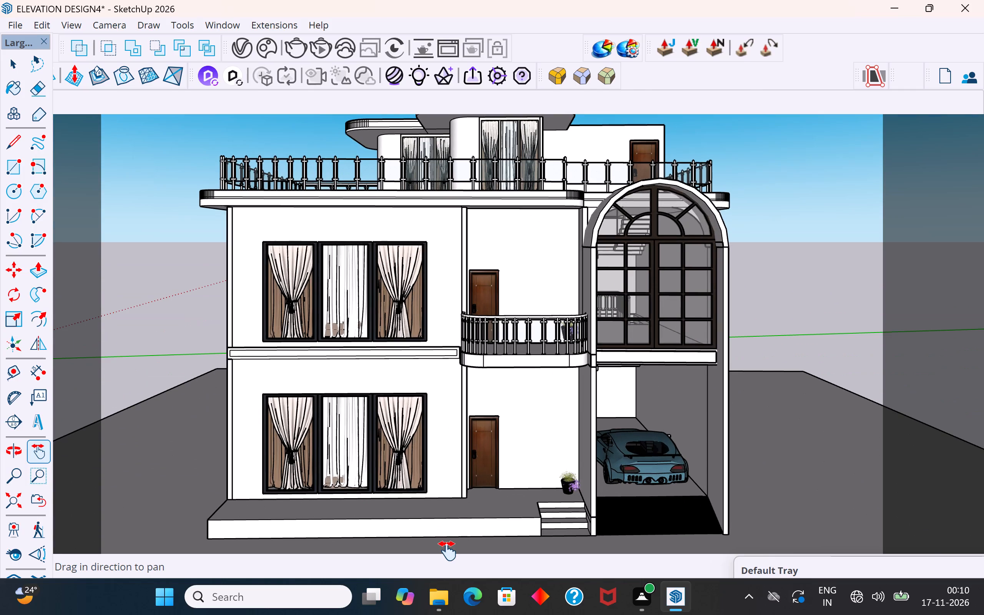
scroll(447, 551, "down", 1)
Try the 1:1 - Square aspect ratio for the V-Ray render output and settle on 4:3 - Picture.
left_click(234, 25)
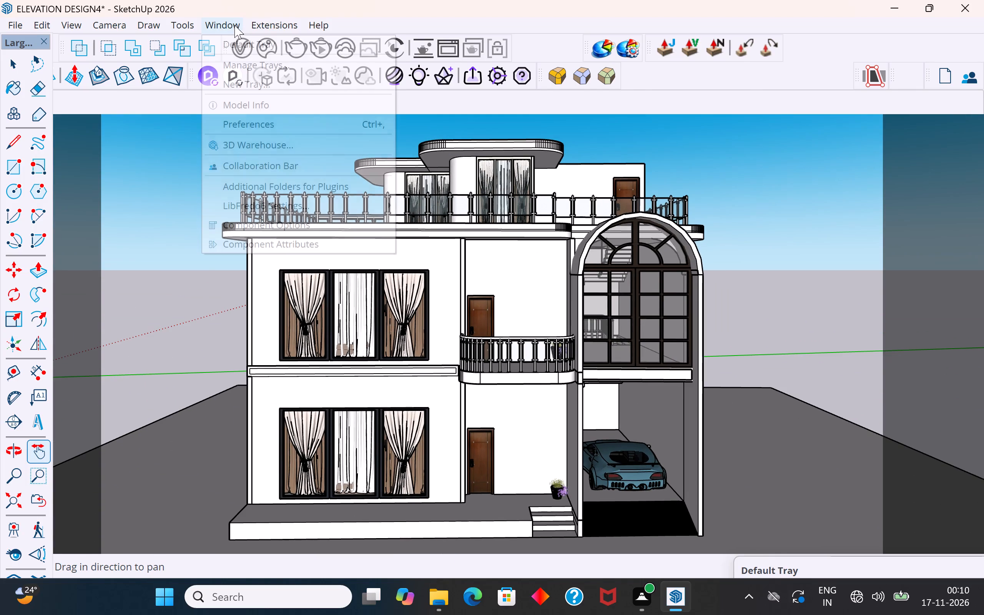
left_click(426, 16)
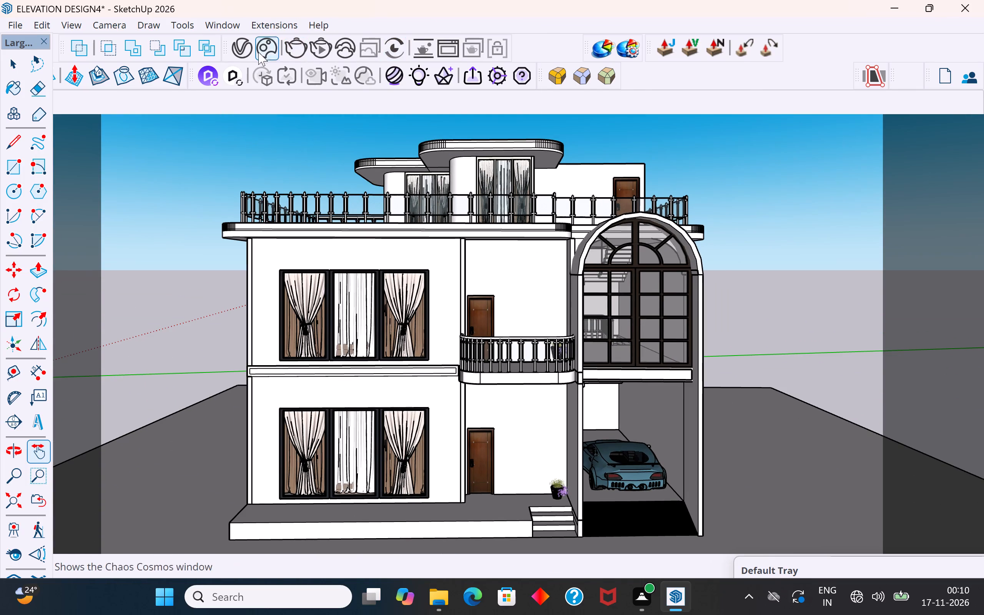
left_click(250, 49)
left_click(611, 316)
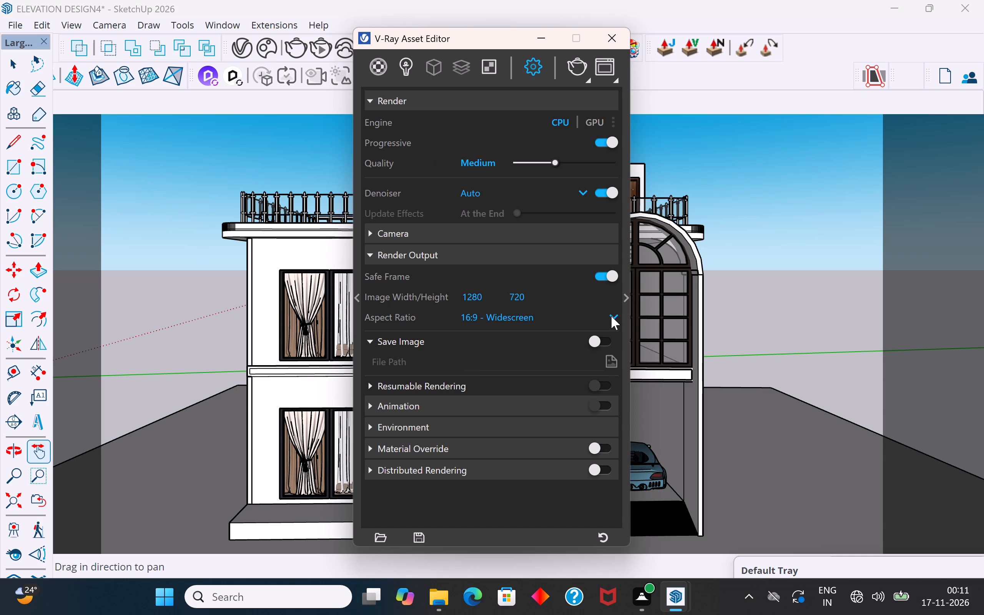
left_click(520, 358)
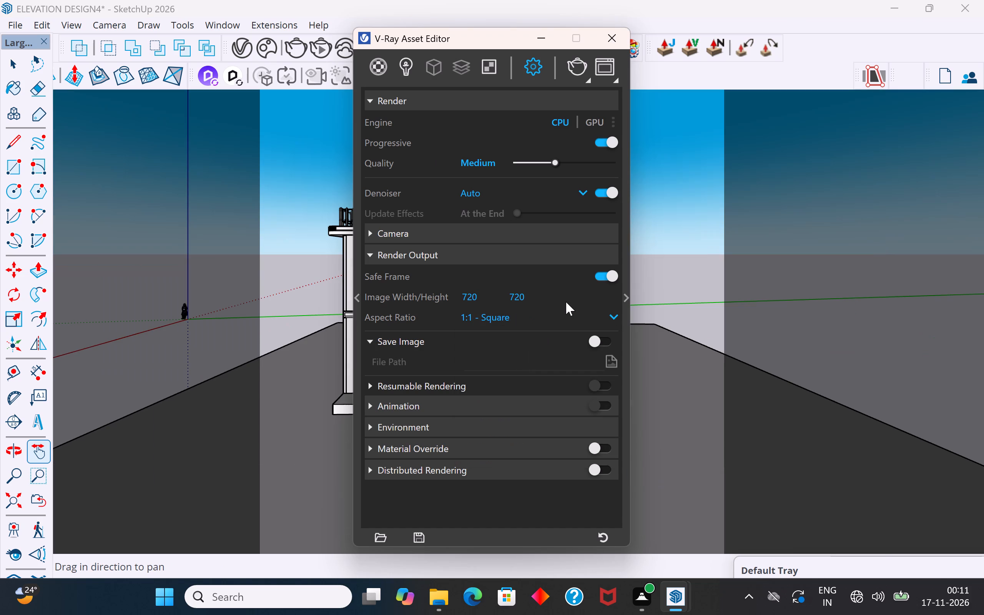
left_click(616, 315)
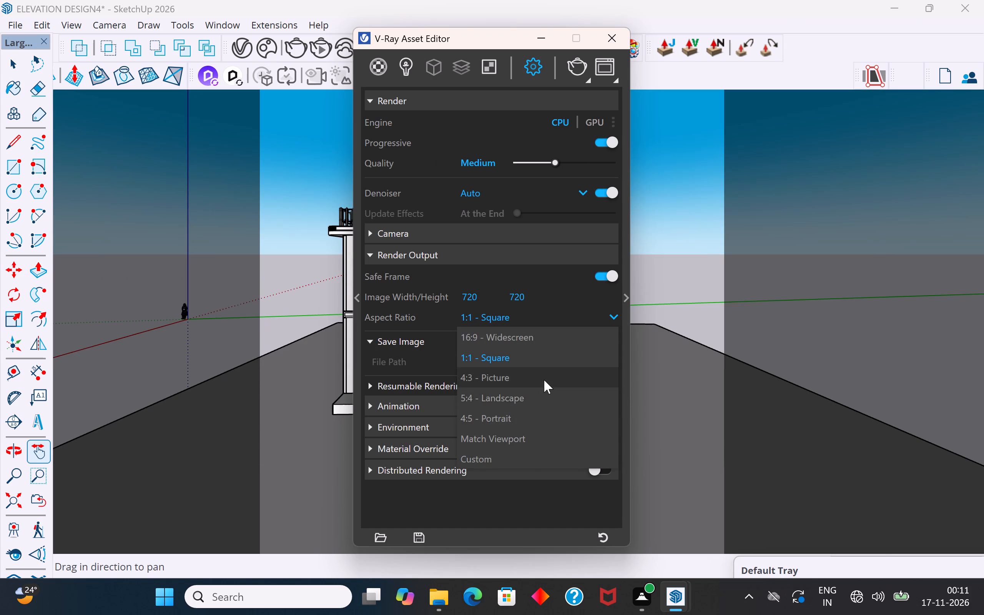
left_click(544, 380)
left_click(613, 42)
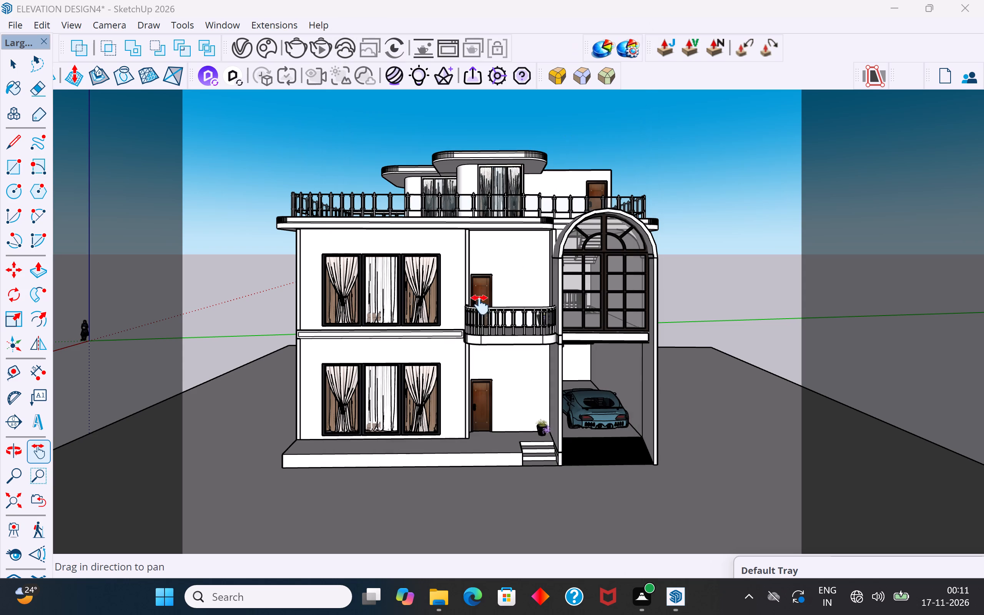
Fill the 4:3 safe frame with the whole house front from a slightly raised viewpoint and run a production V-Ray render.
scroll(453, 356, "up", 1)
scroll(482, 316, "up", 1)
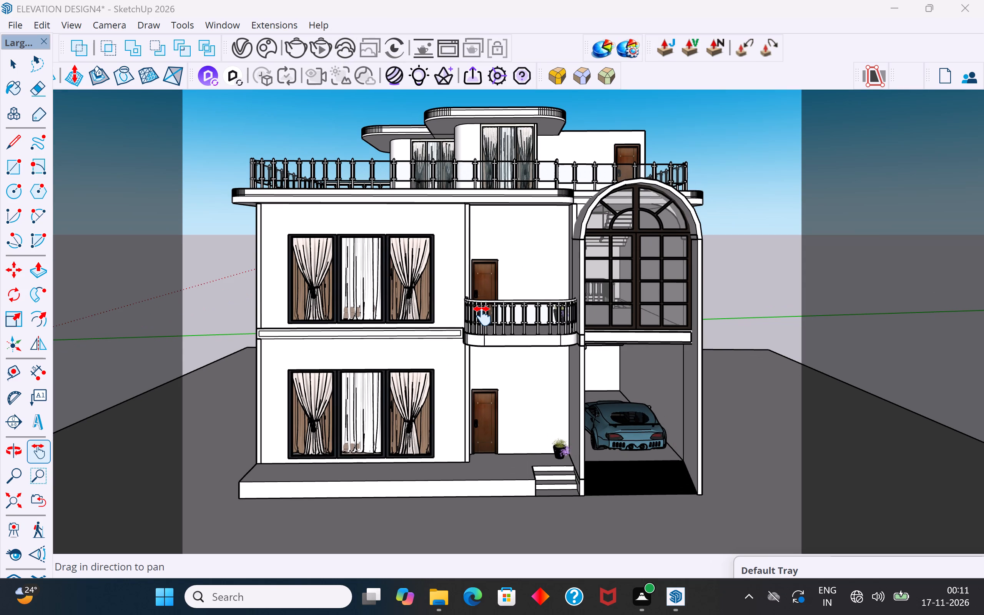
middle_click_drag(573, 370, 565, 376)
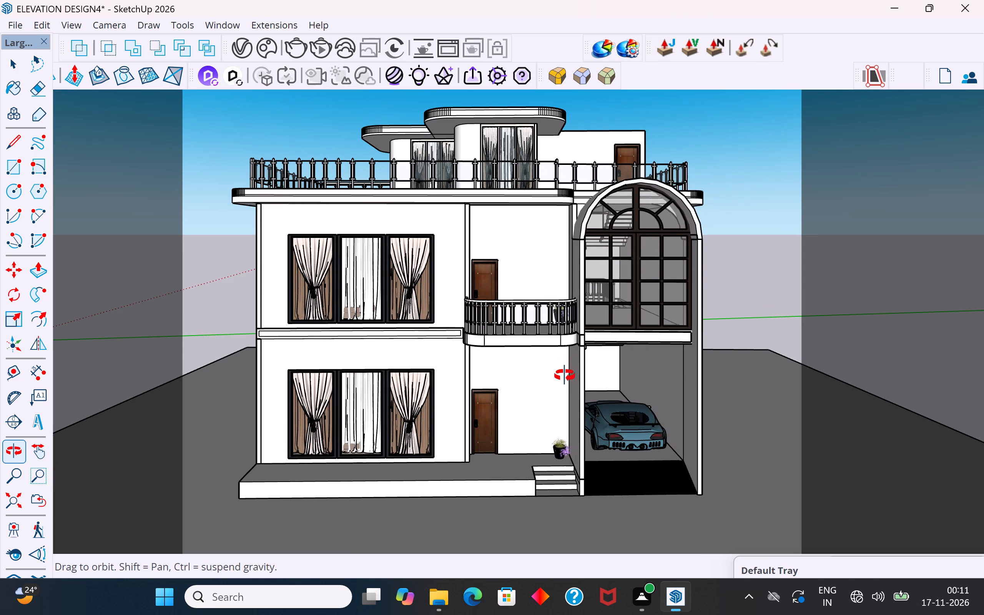
middle_click_drag(565, 376, 563, 381)
scroll(540, 418, "down", 1)
middle_click_drag(544, 410, 554, 412)
middle_click_drag(551, 407, 557, 400)
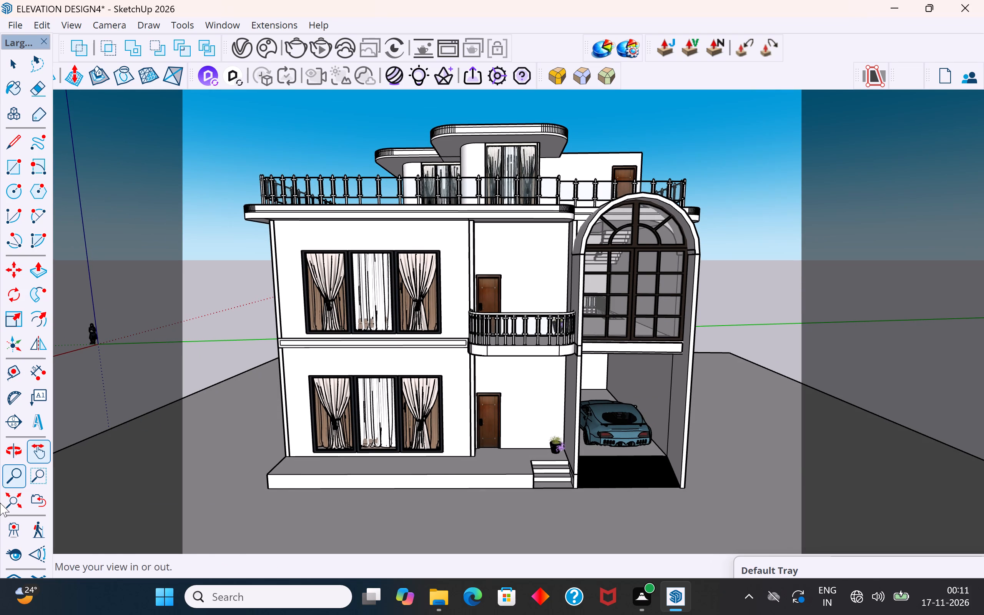
left_click(23, 477)
left_click_drag(422, 504, 434, 477)
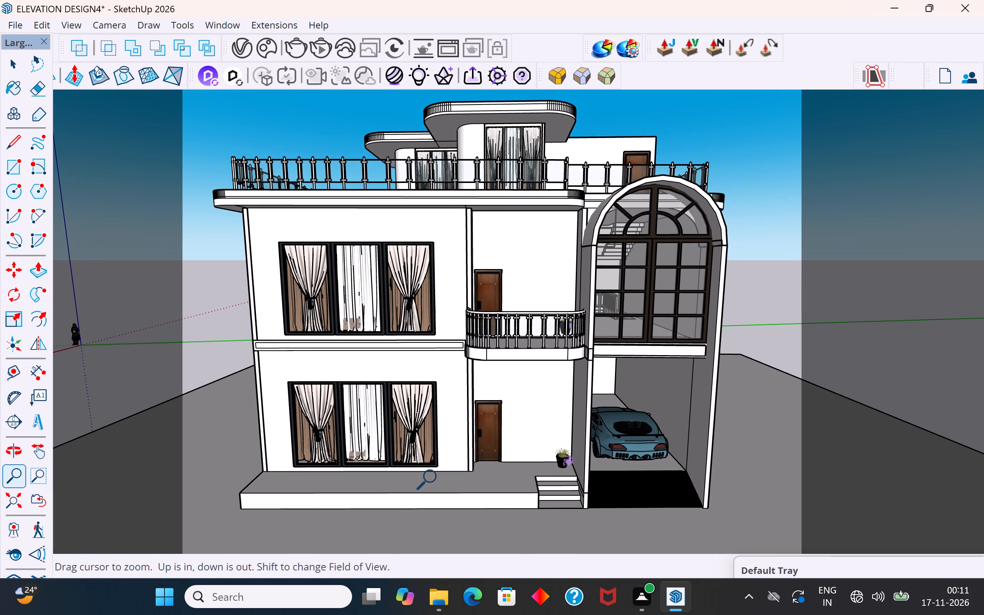
left_click_drag(434, 477, 434, 480)
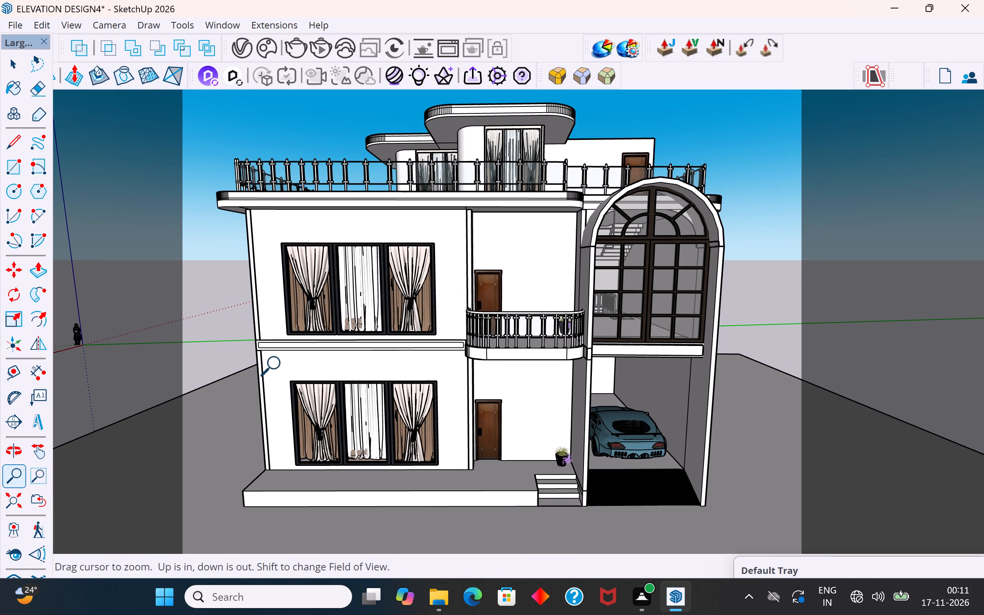
left_click(19, 57)
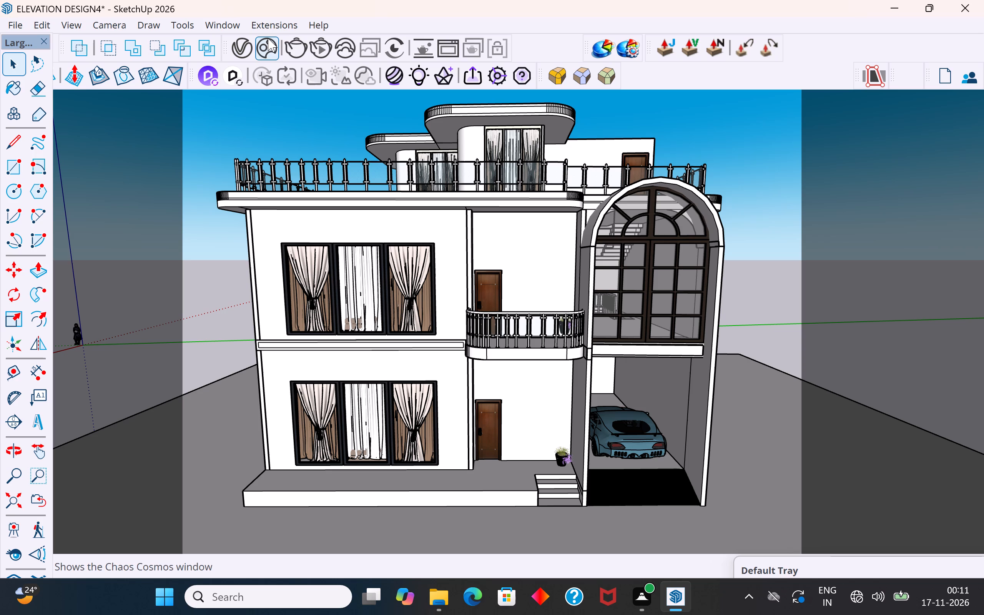
left_click(297, 51)
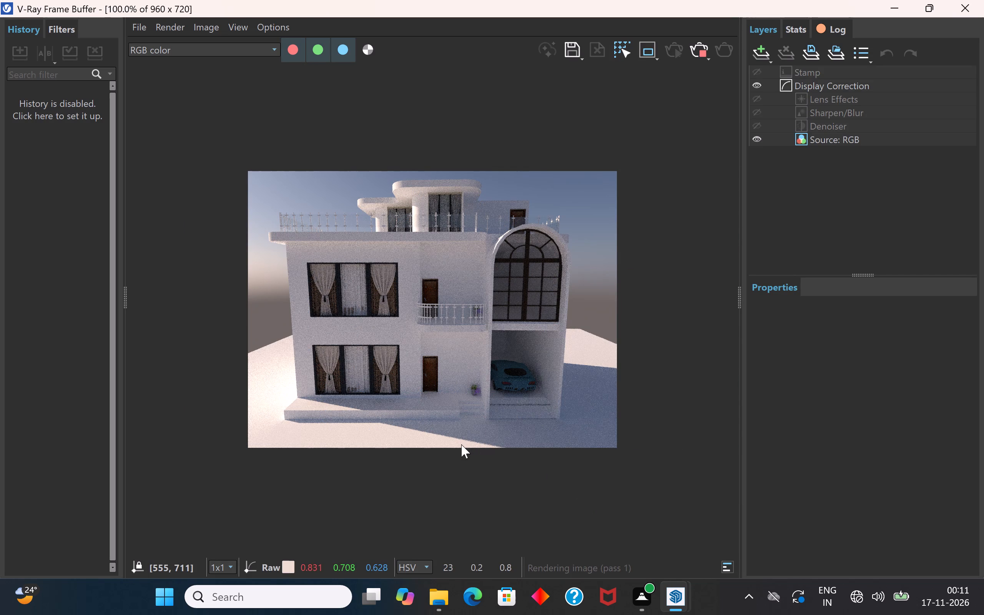
left_click(970, 13)
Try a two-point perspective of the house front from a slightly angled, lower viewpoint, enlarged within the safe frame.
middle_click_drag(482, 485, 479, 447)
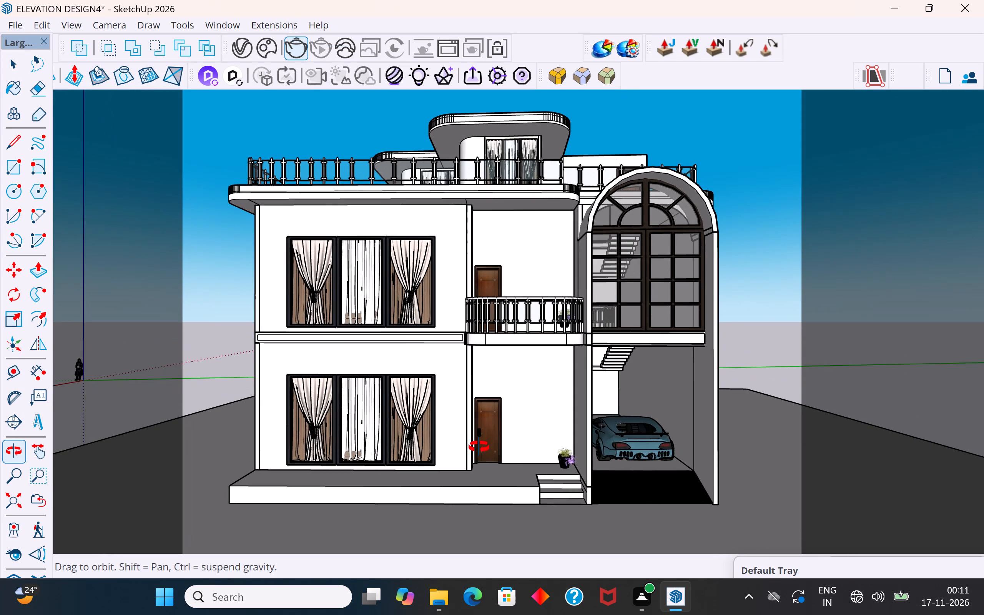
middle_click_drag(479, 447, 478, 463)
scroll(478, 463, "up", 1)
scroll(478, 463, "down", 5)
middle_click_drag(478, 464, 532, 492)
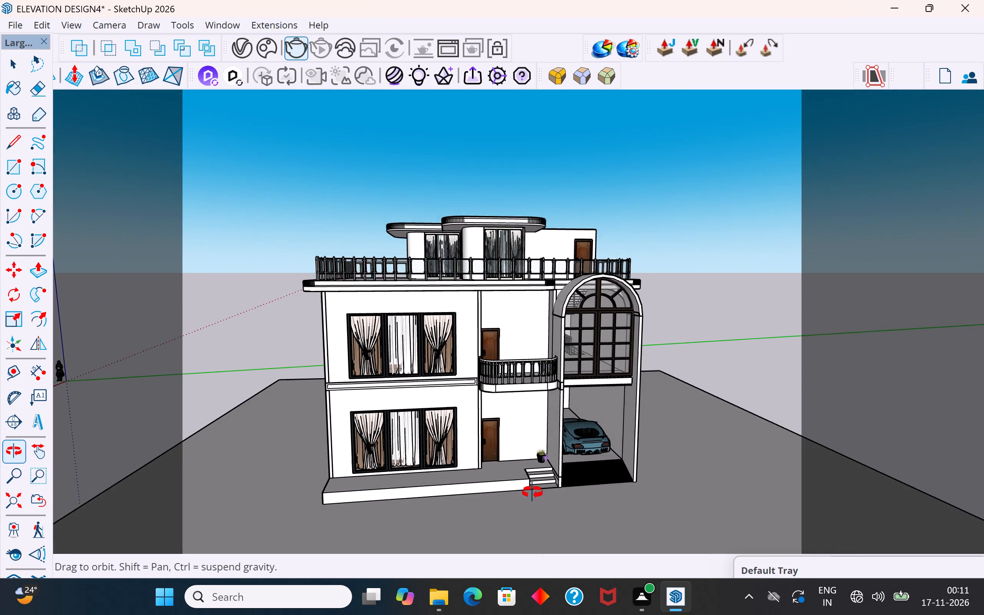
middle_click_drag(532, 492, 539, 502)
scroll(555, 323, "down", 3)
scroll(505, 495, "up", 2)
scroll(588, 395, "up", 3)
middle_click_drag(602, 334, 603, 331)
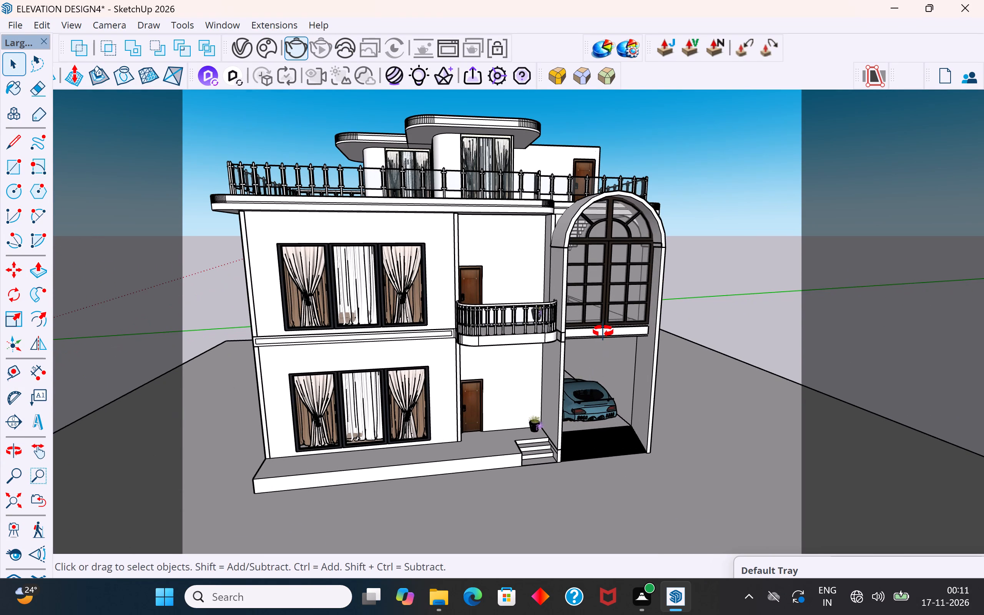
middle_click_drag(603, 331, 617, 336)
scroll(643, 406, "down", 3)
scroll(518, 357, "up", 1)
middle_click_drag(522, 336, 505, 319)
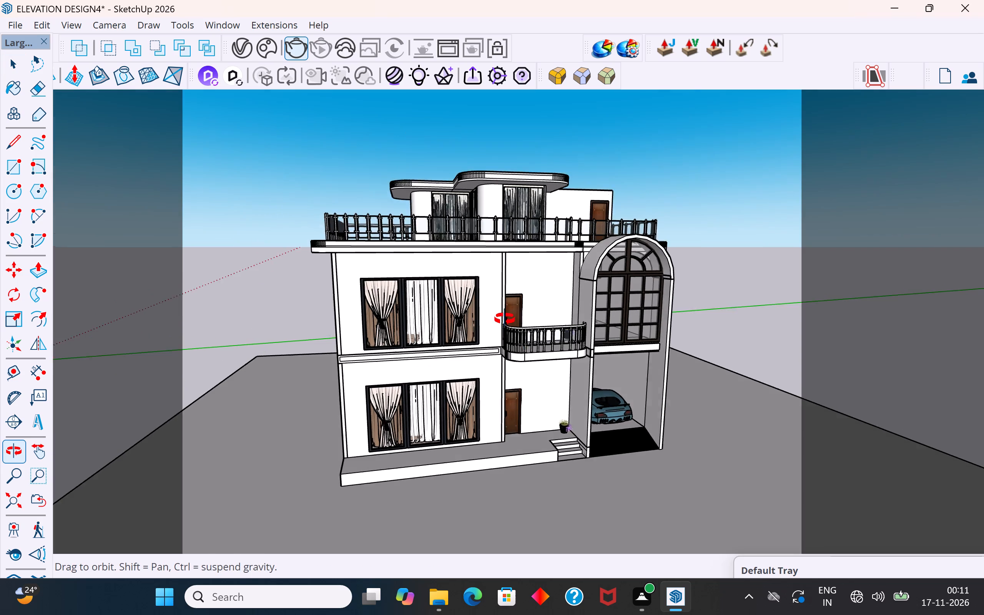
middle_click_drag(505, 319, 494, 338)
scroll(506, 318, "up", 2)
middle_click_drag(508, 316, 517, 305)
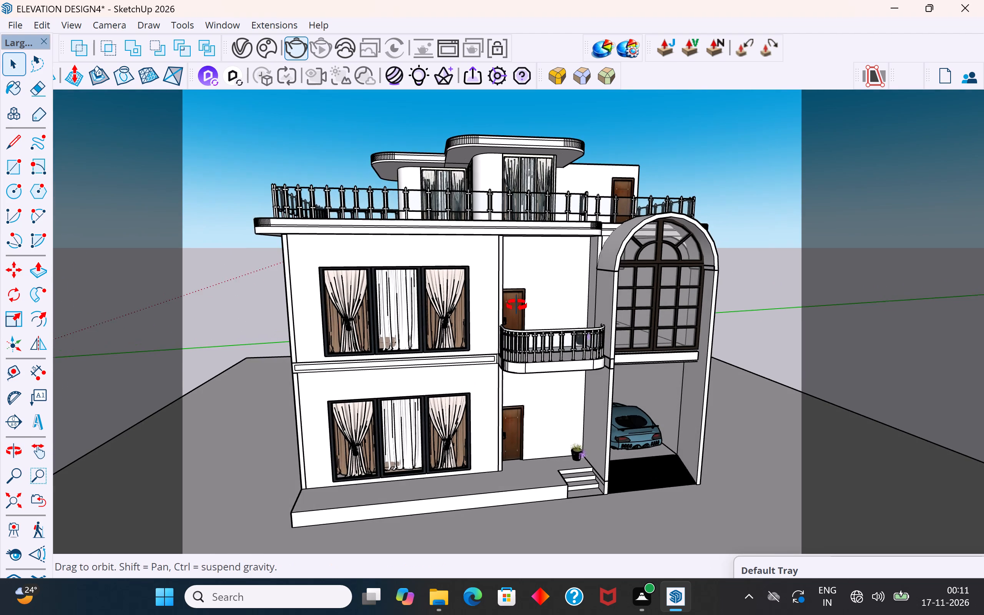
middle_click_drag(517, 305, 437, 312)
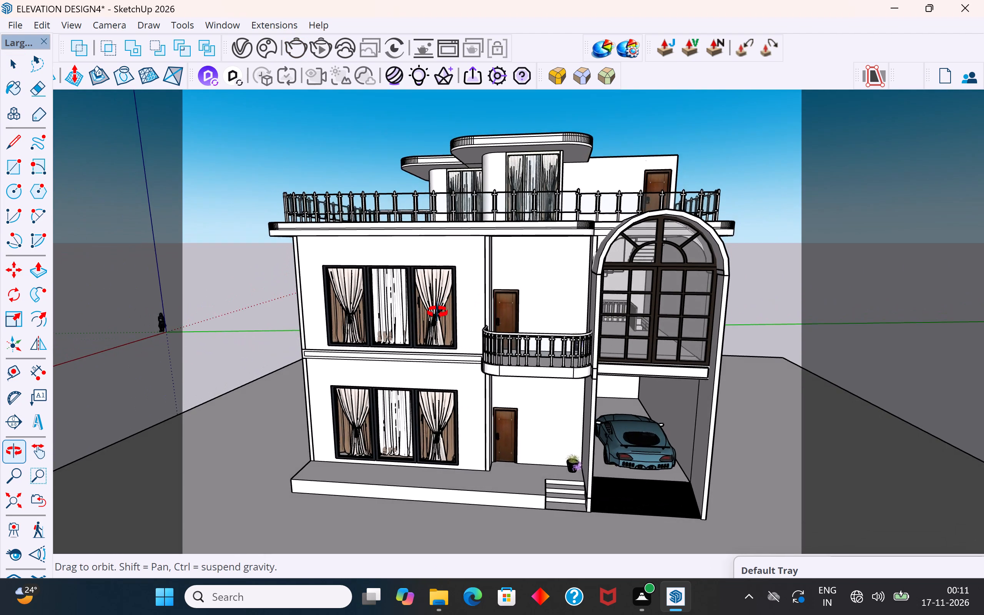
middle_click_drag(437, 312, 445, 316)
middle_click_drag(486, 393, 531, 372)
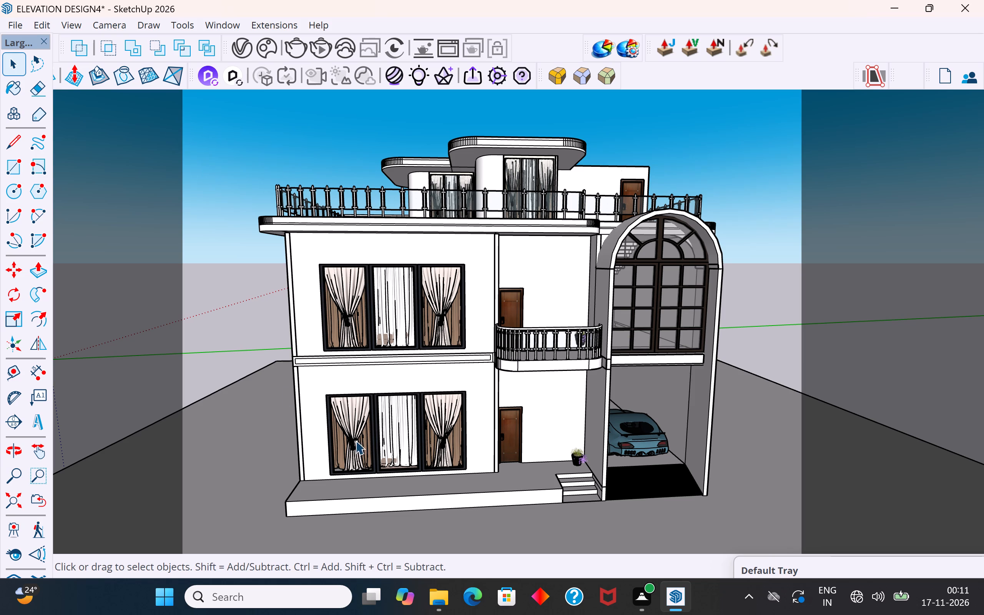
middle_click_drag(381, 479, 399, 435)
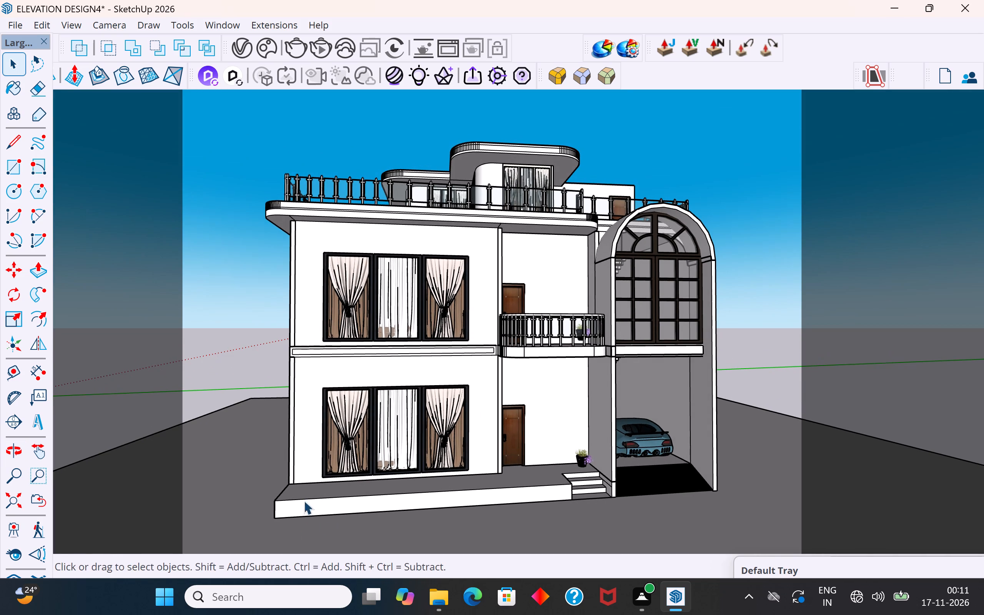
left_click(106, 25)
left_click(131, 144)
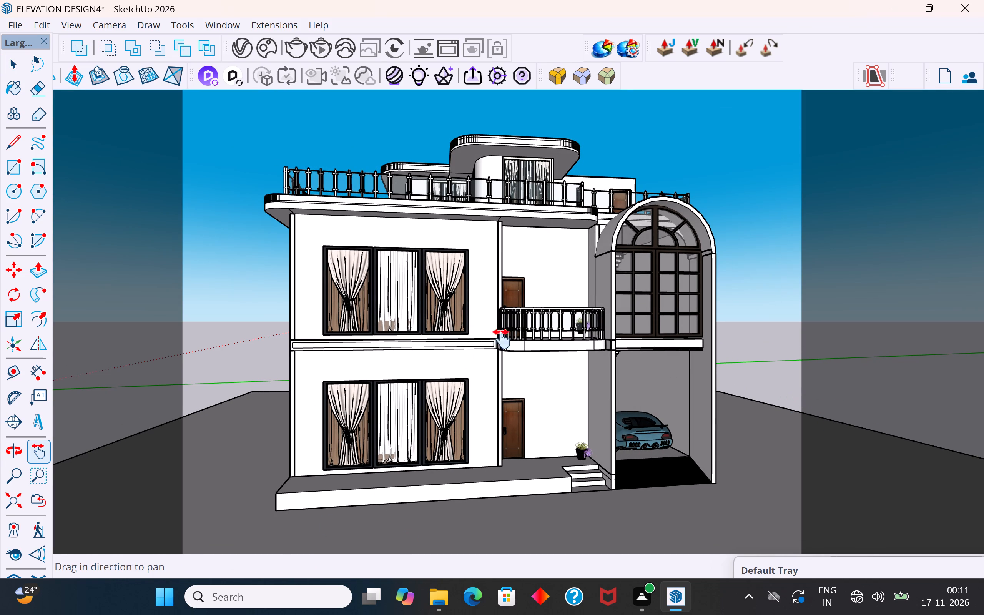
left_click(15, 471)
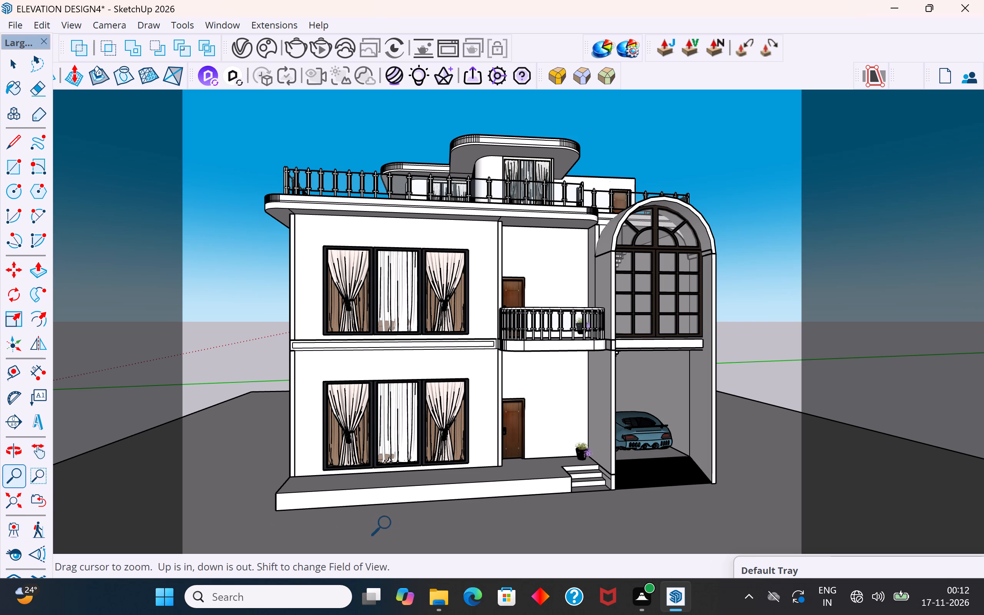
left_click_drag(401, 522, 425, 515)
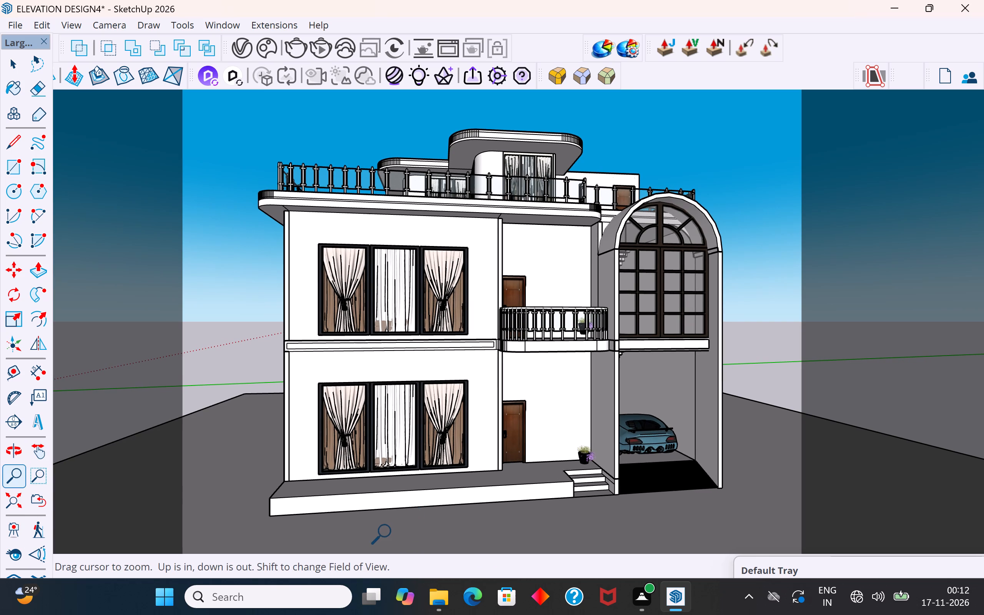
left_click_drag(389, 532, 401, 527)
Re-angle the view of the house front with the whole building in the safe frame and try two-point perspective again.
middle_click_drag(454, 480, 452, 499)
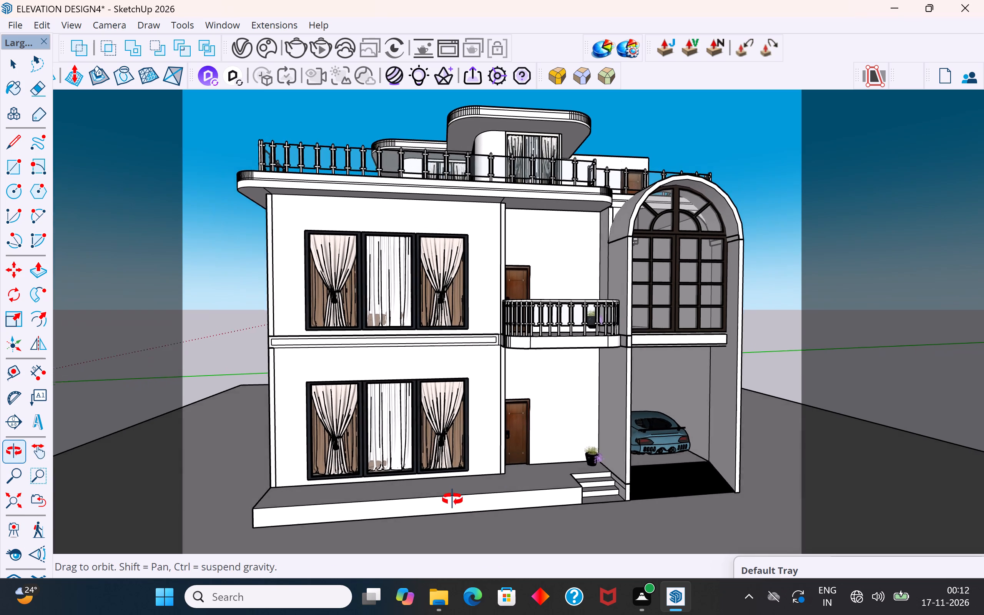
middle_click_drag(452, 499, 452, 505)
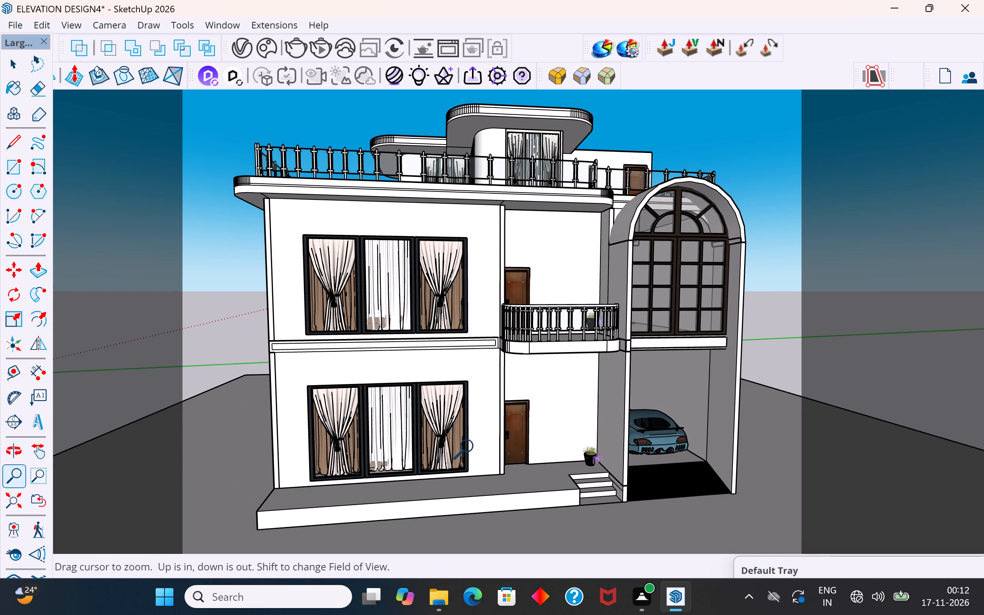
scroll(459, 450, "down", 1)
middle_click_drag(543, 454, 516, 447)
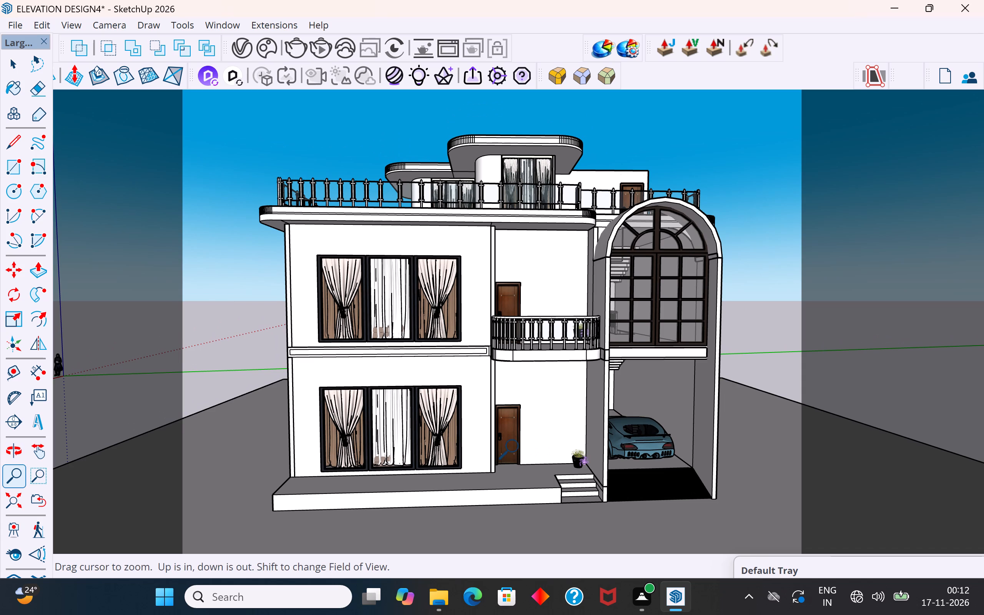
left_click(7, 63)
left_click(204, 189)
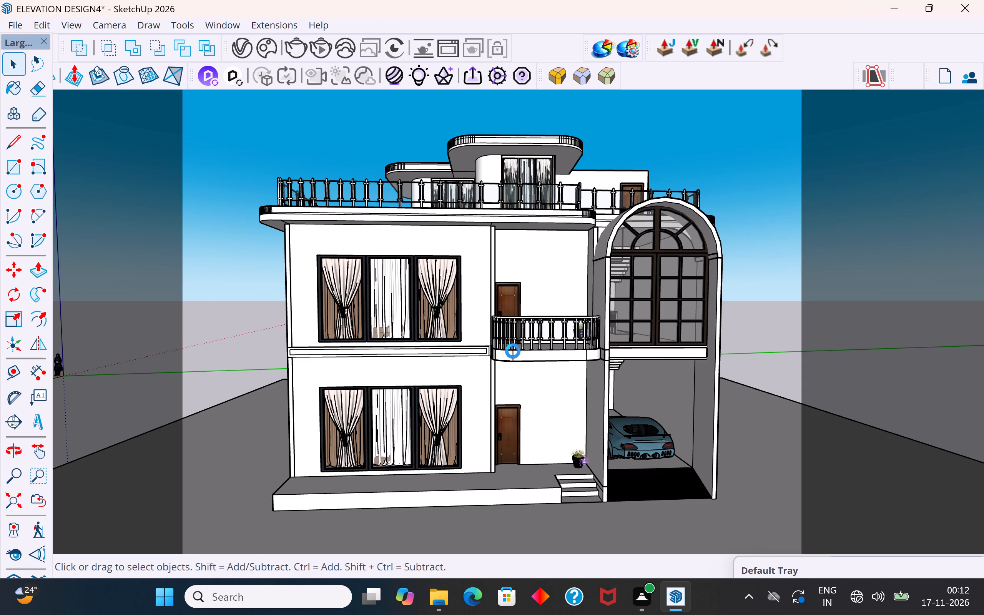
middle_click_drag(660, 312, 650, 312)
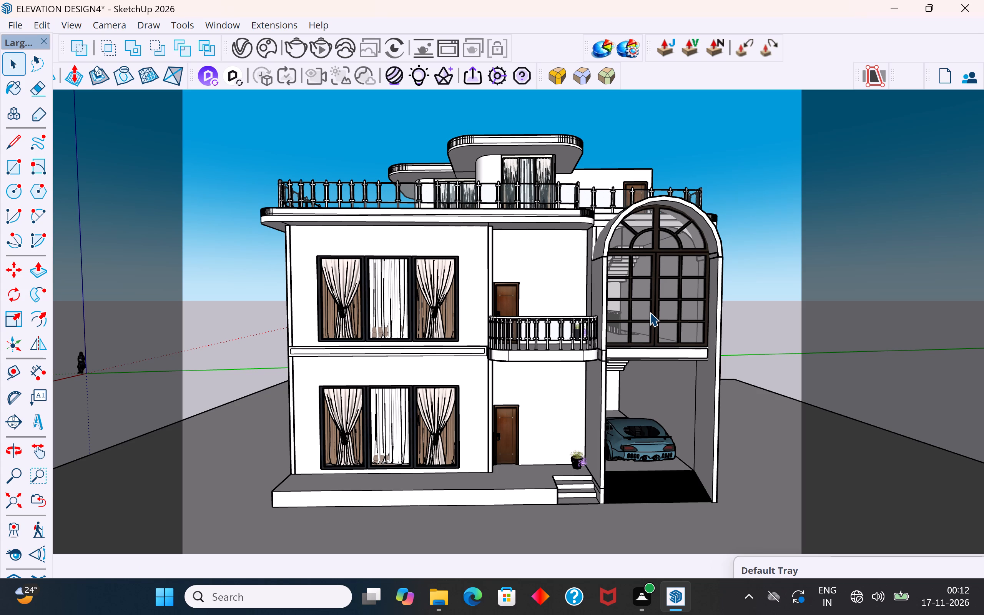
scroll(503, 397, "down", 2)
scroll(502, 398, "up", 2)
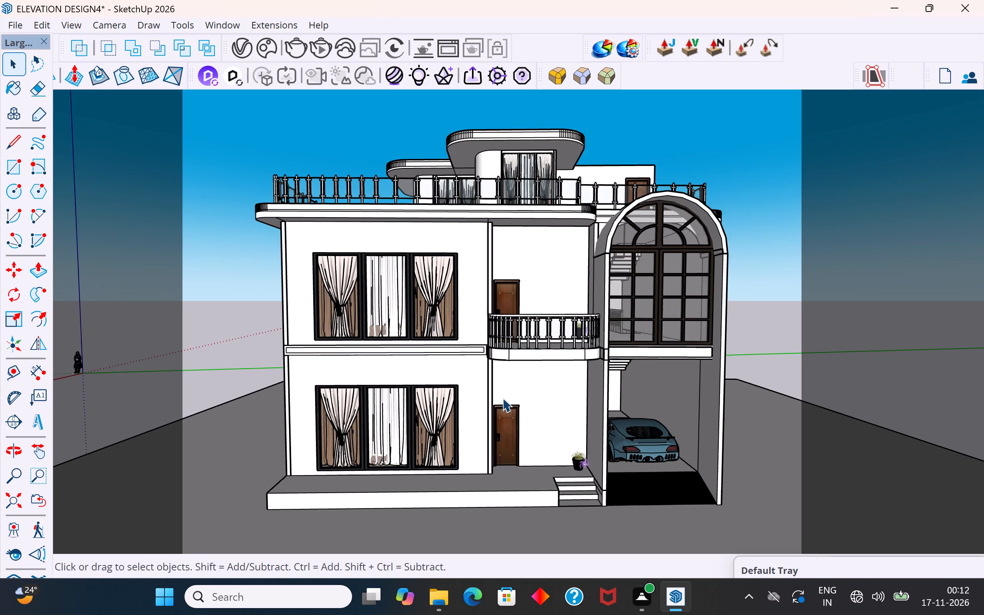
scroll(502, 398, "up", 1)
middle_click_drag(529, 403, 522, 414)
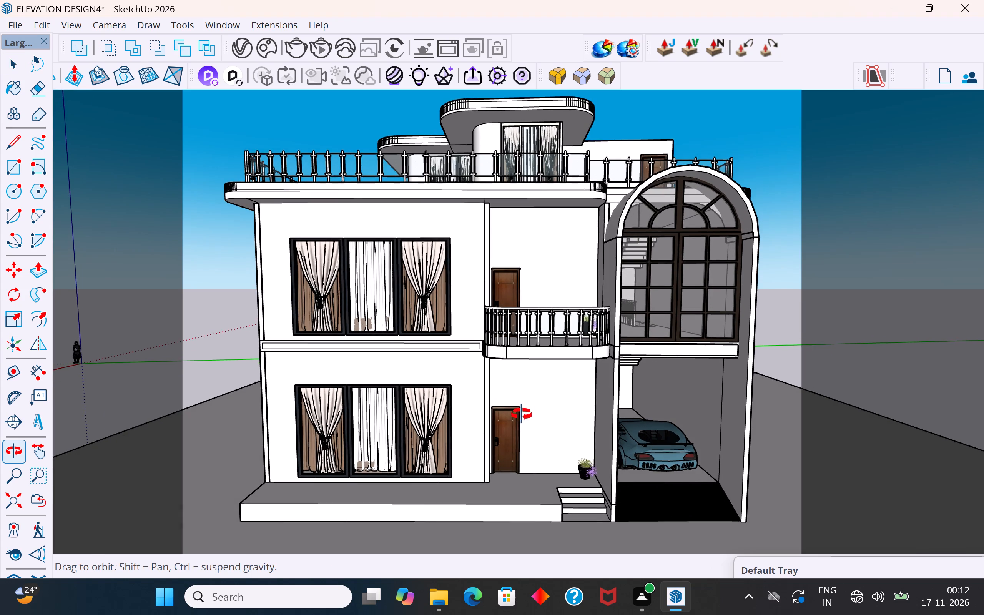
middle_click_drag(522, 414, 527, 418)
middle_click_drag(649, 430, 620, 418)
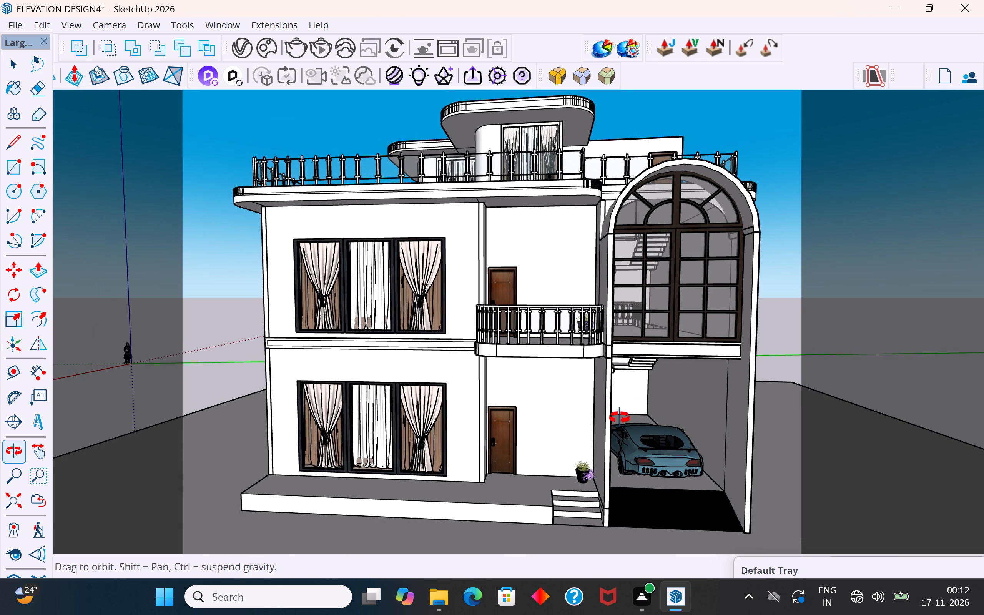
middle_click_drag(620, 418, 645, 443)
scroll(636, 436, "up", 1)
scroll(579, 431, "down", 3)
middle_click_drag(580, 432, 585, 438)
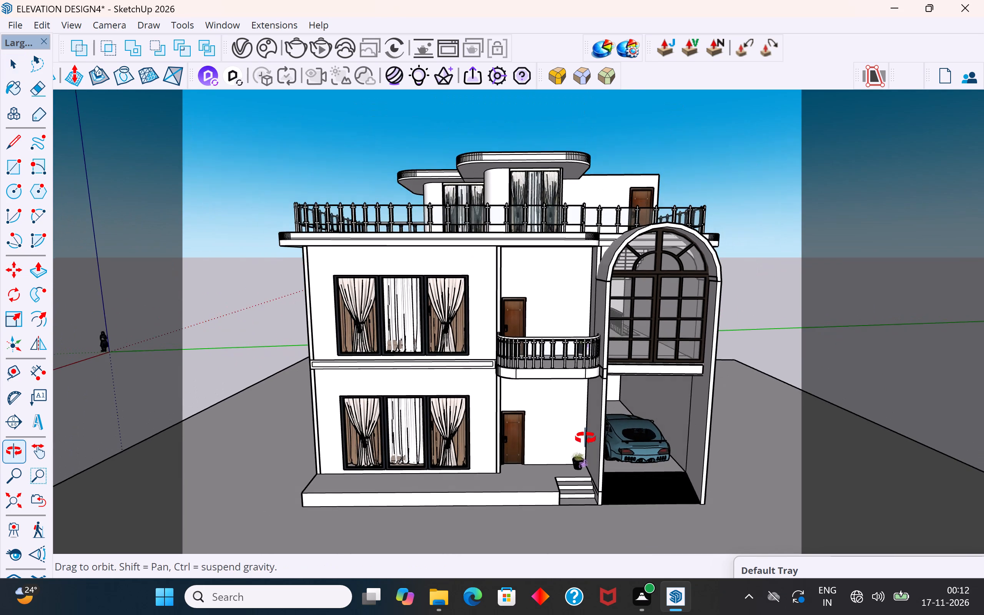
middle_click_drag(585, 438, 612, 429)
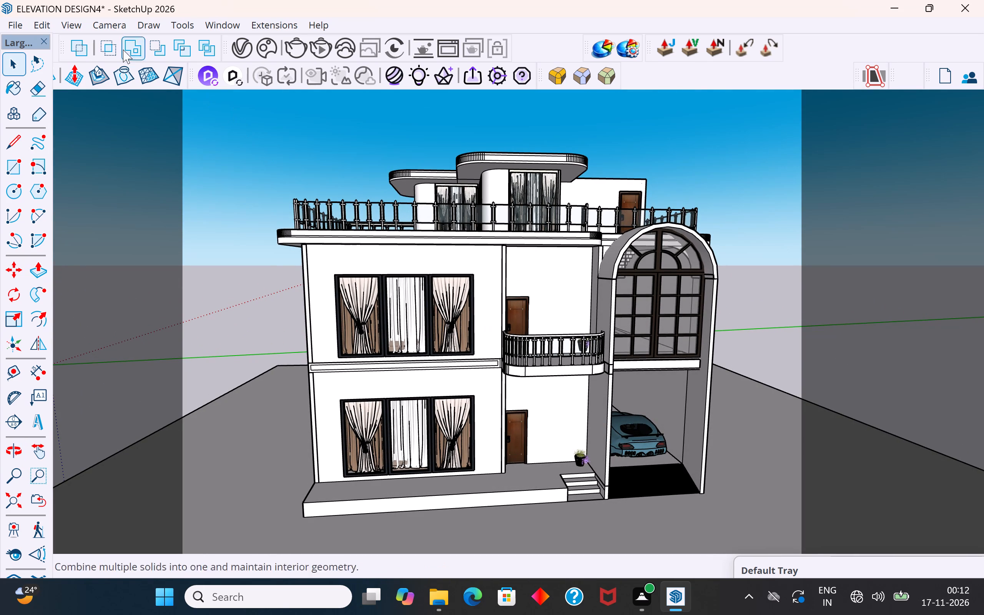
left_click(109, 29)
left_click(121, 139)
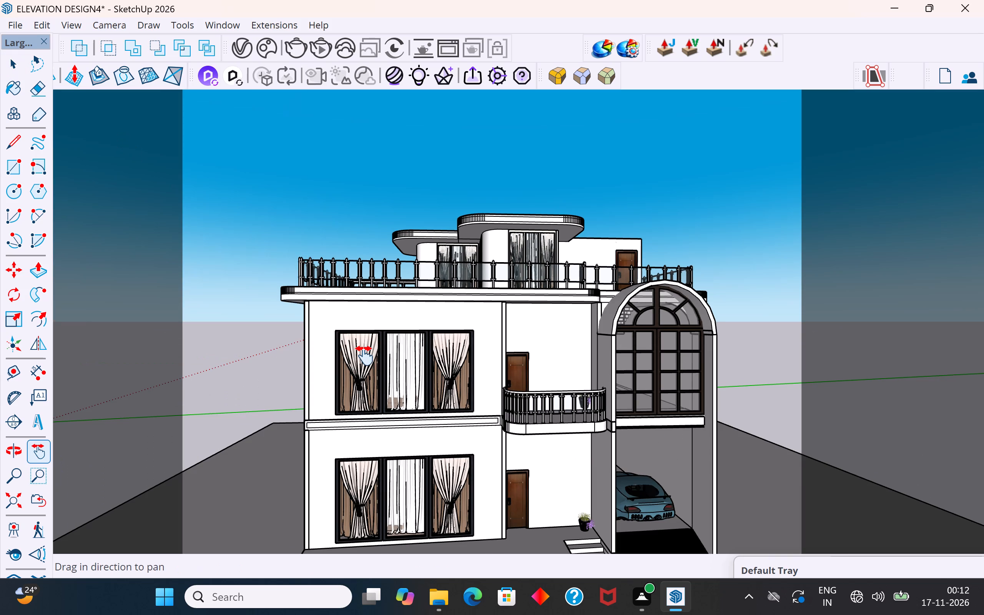
Face the house front more squarely, switch the camera to two-point perspective and fill the 4:3 safe frame with the whole house.
scroll(364, 356, "down", 4)
scroll(424, 535, "up", 2)
middle_click_drag(435, 522, 431, 557)
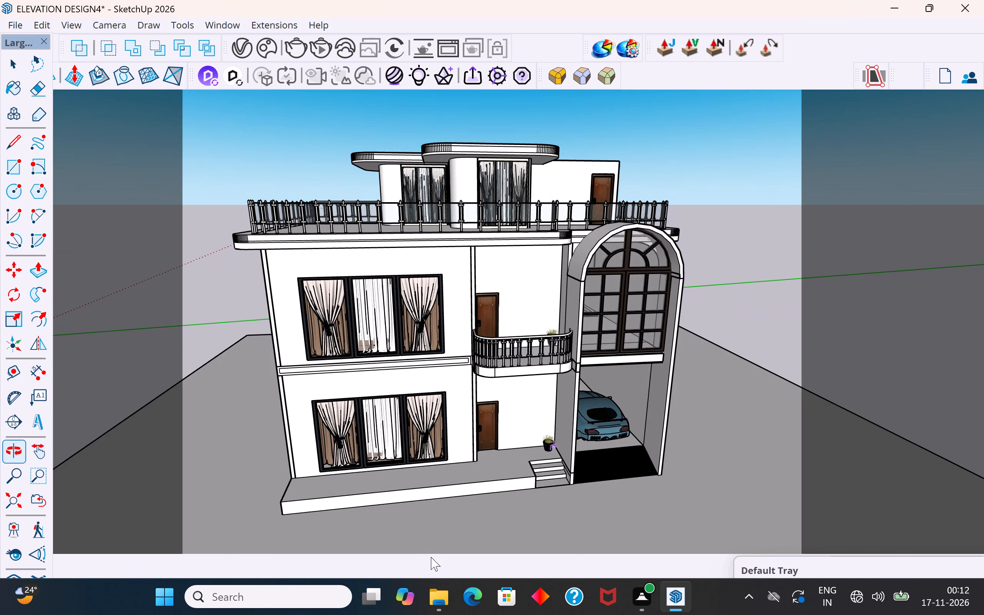
middle_click_drag(445, 500, 403, 462)
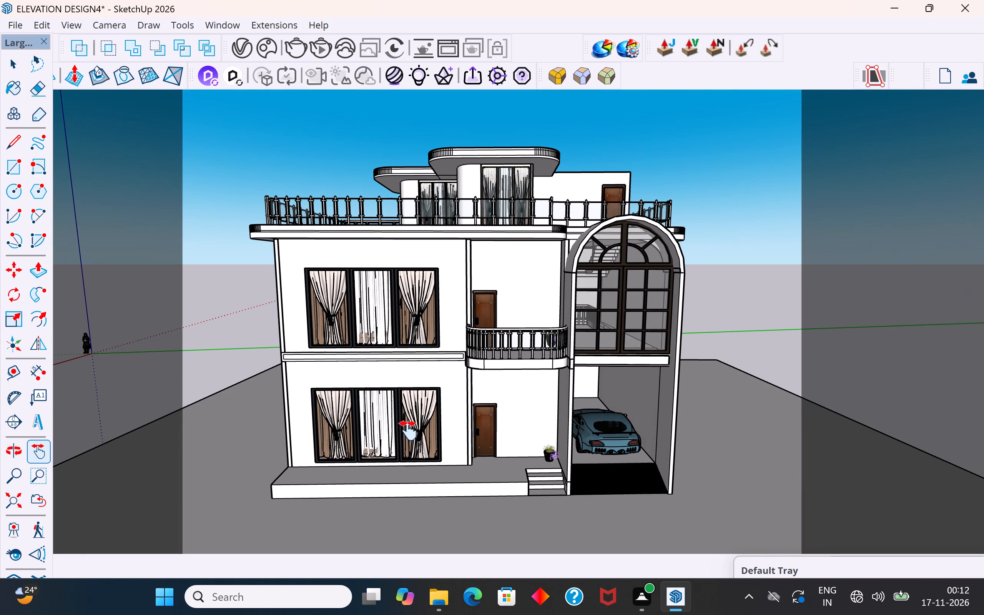
left_click(115, 24)
left_click(147, 141)
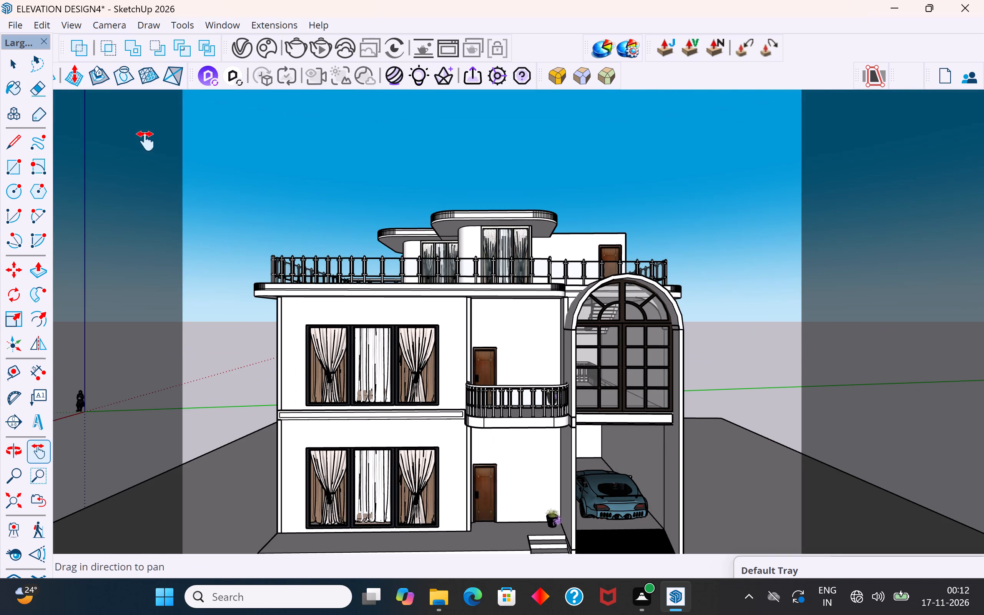
scroll(343, 460, "down", 3)
scroll(409, 555, "up", 1)
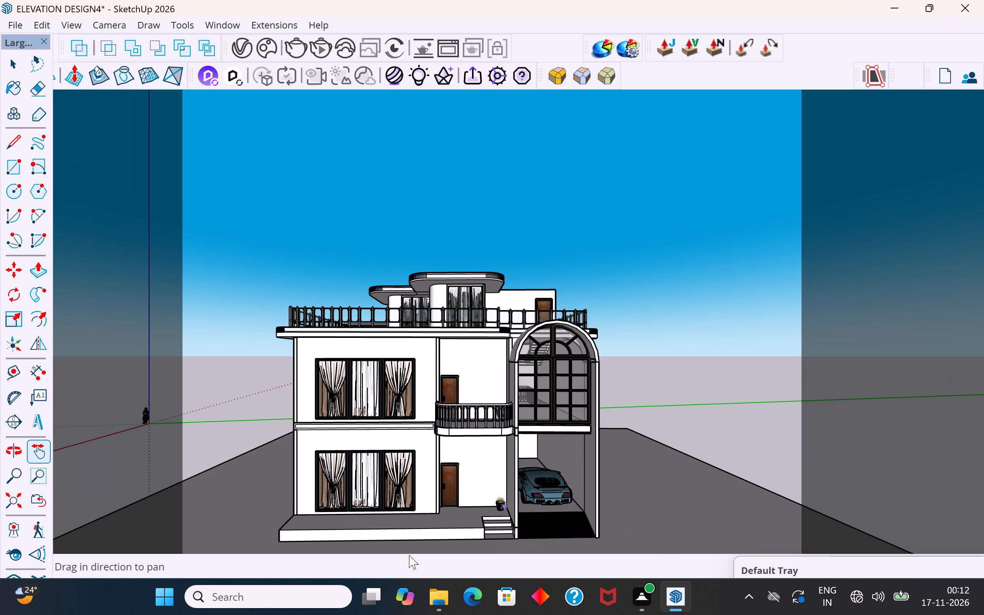
scroll(409, 555, "up", 2)
scroll(372, 554, "up", 3)
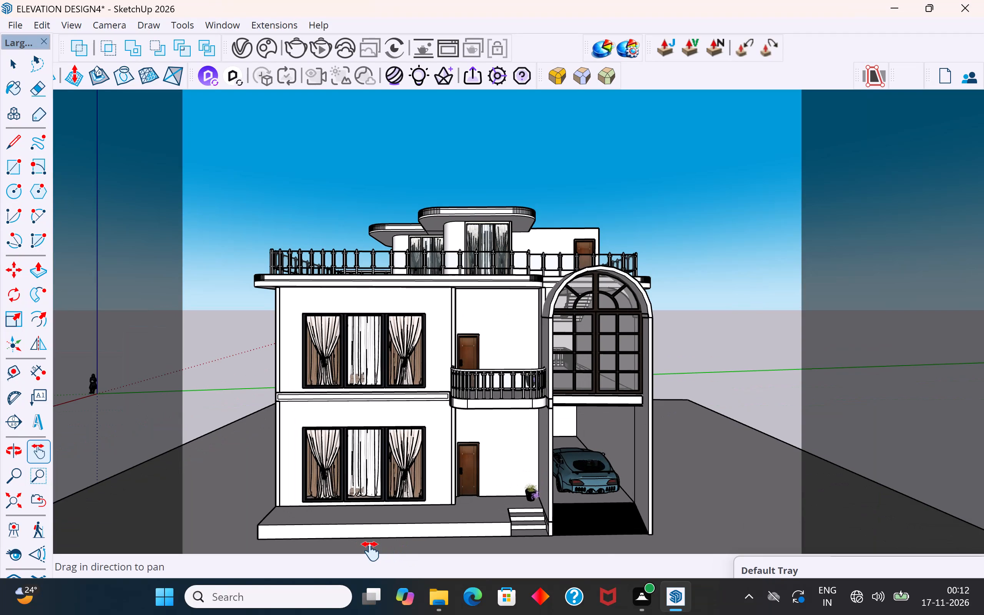
scroll(371, 551, "up", 2)
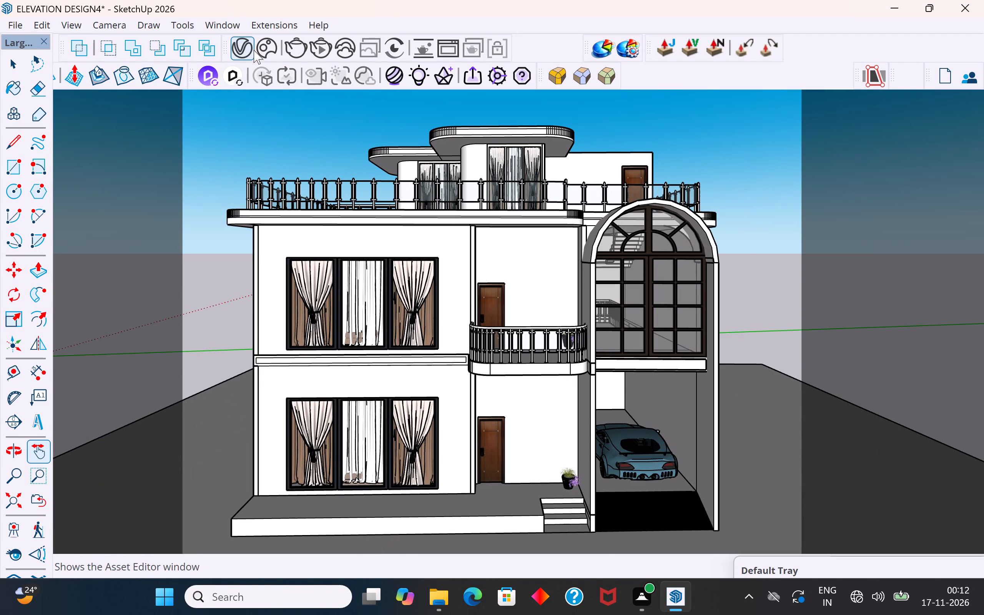
Open the V-Ray Asset Editor and bring up the V-Ray Frame Buffer.
left_click(239, 50)
left_click(582, 67)
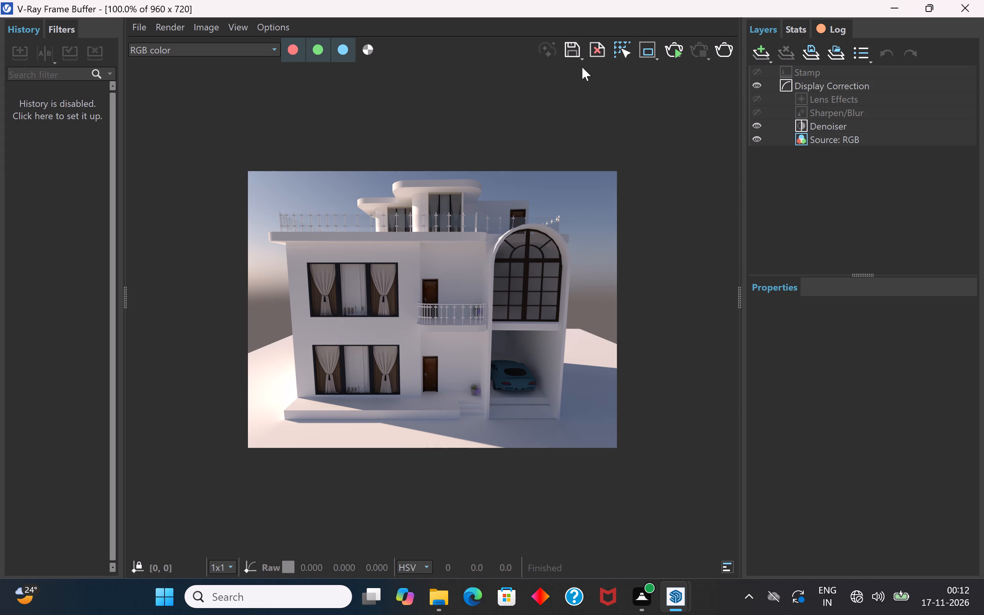
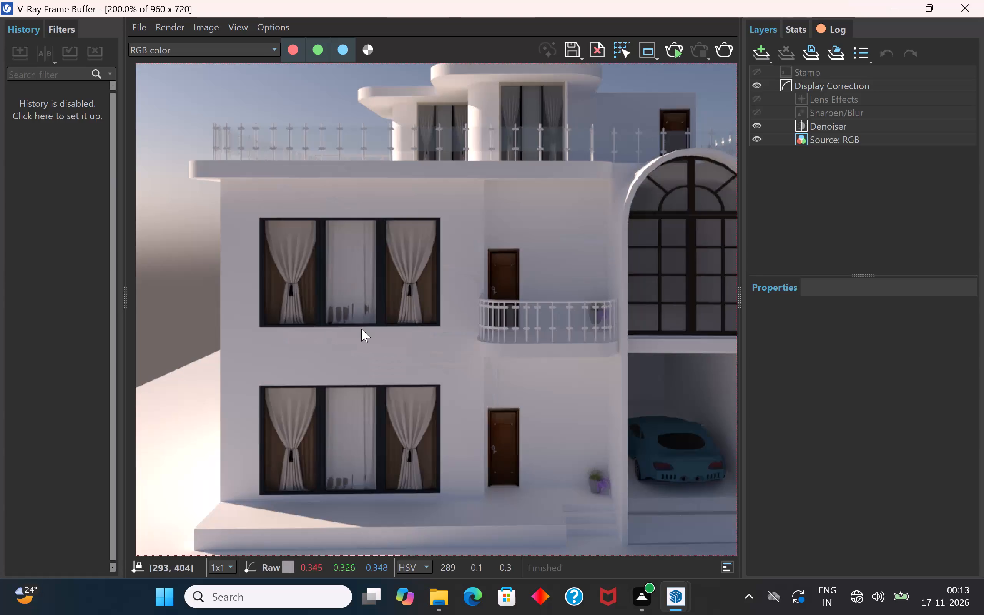
Examine the rendered facade, windows and garage up close, and close the frame buffer and Asset Editor.
scroll(361, 329, "down", 2)
scroll(361, 329, "up", 1)
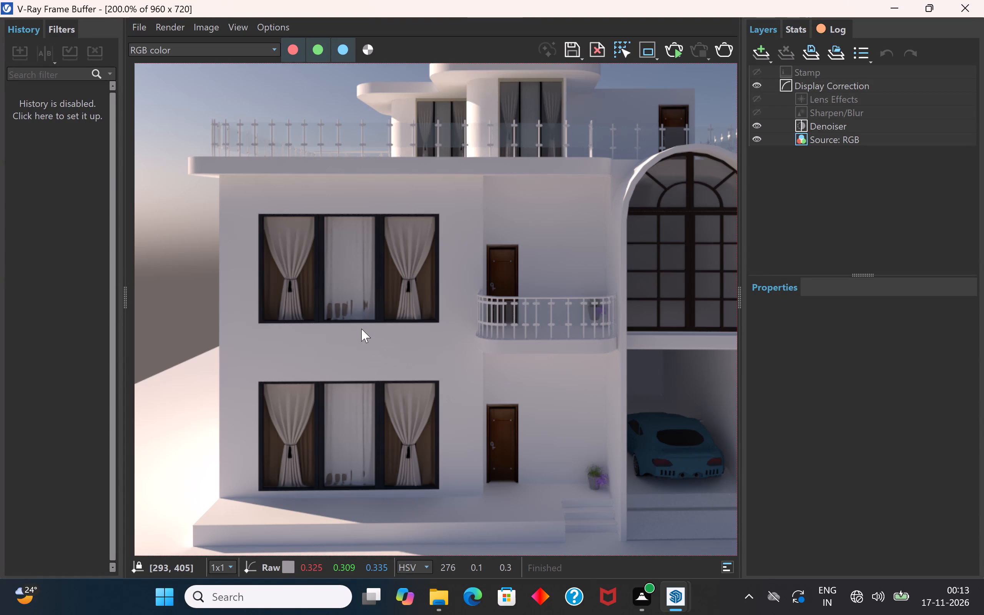
scroll(360, 329, "down", 1)
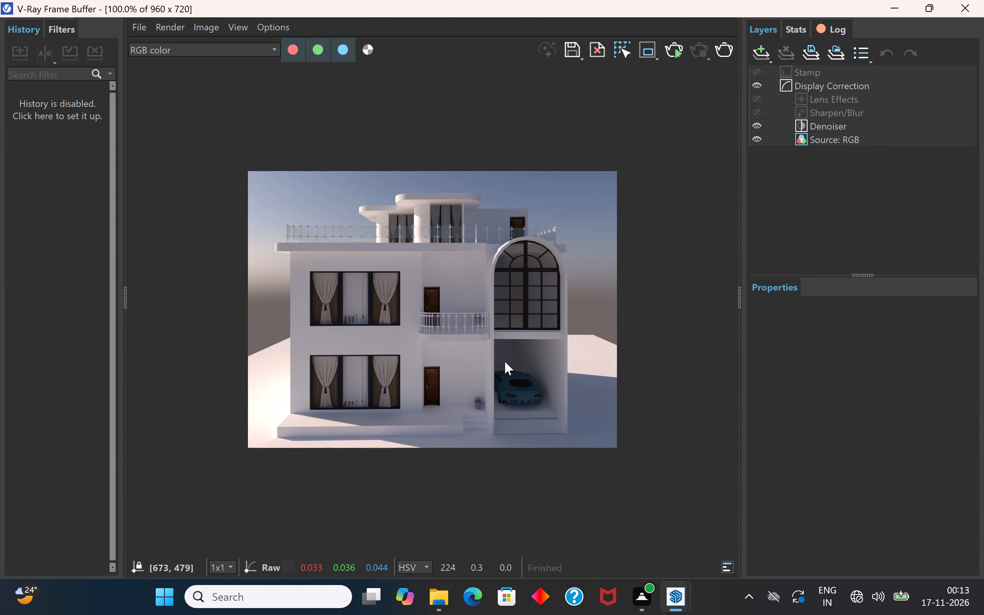
scroll(504, 364, "up", 1)
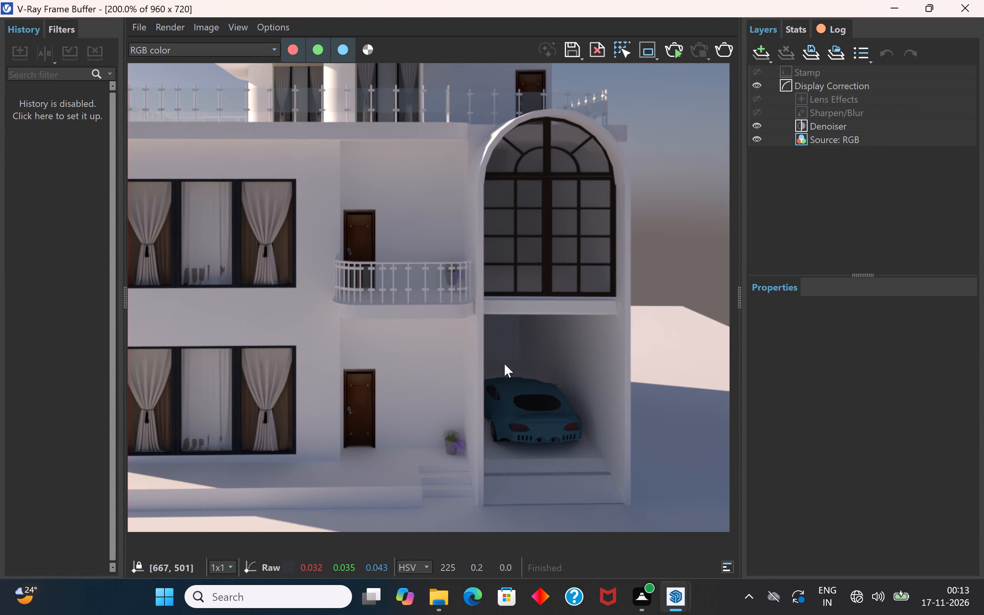
left_click(966, 8)
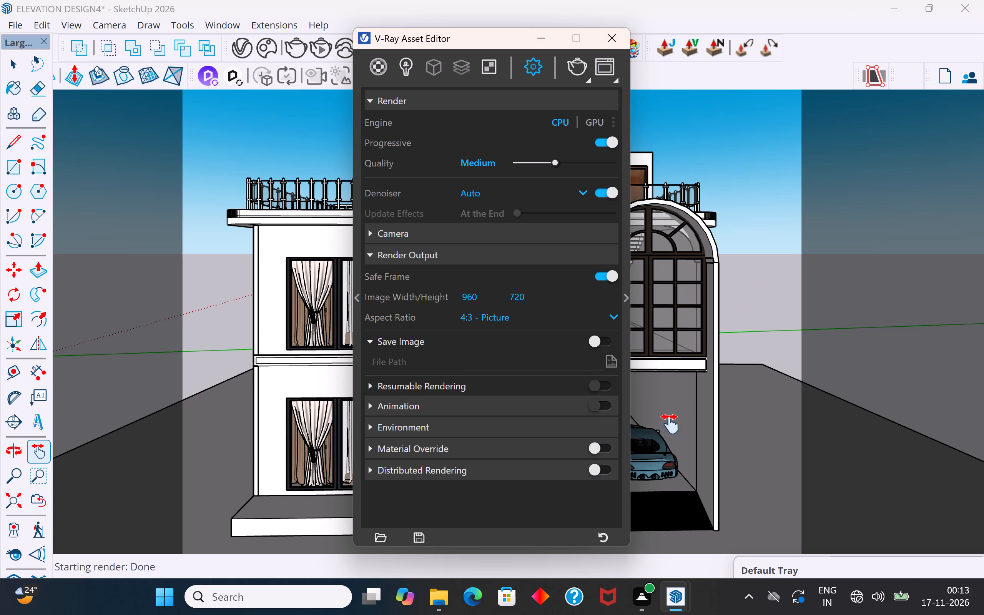
left_click(611, 38)
Inspect the garage floor surface behind the parked car in the model up close.
scroll(685, 529, "up", 4)
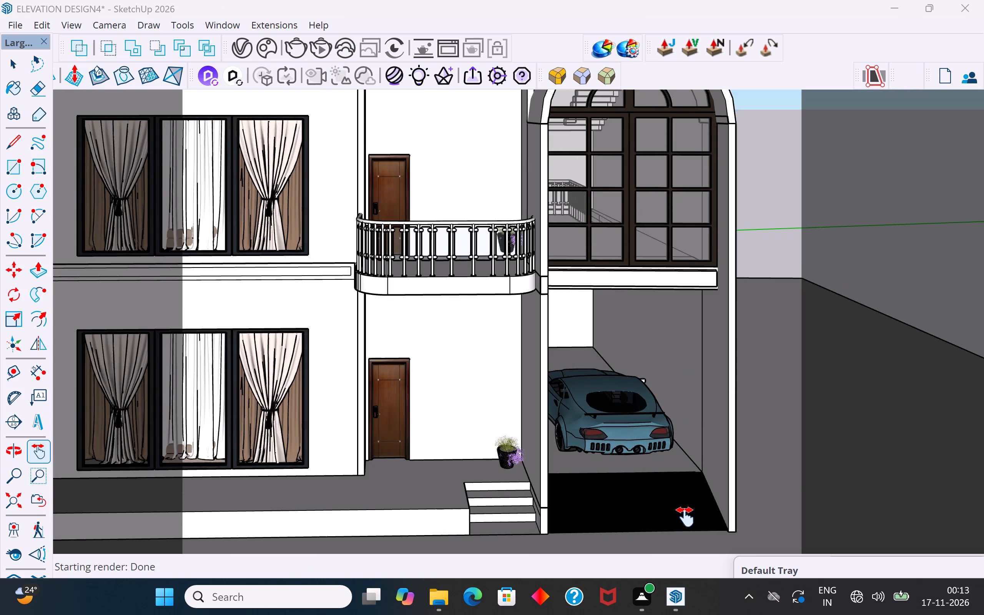
scroll(681, 504, "up", 12)
middle_click_drag(639, 475, 550, 599)
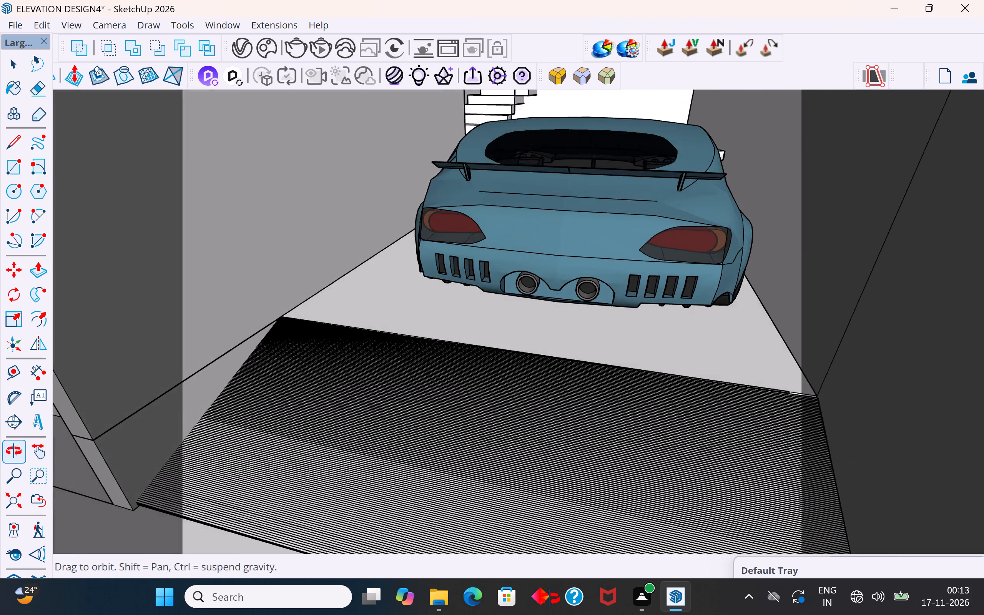
middle_click_drag(550, 599, 558, 499)
scroll(549, 415, "down", 5)
scroll(572, 530, "up", 5)
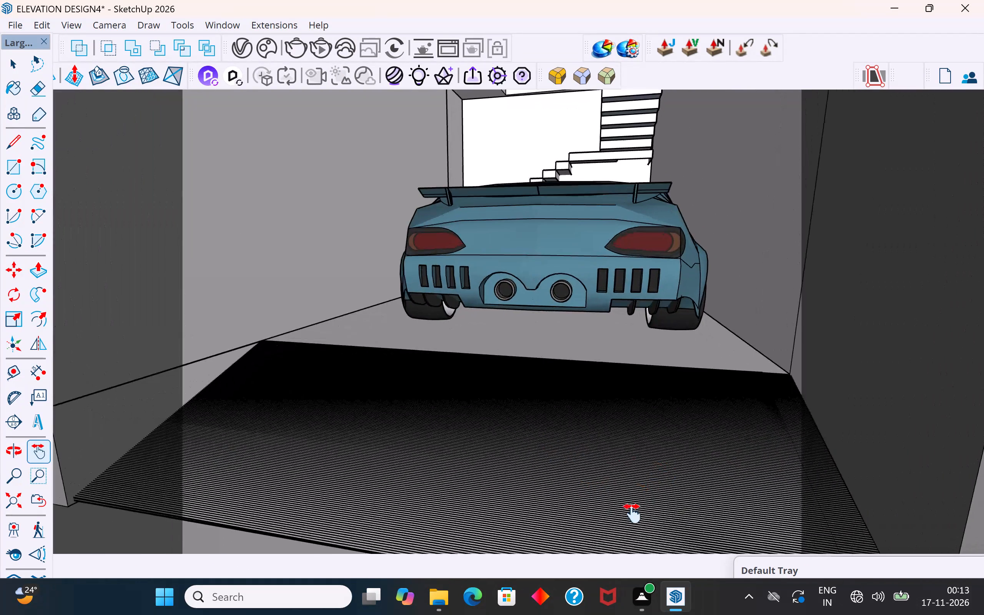
scroll(632, 514, "up", 4)
middle_click_drag(706, 484, 758, 500)
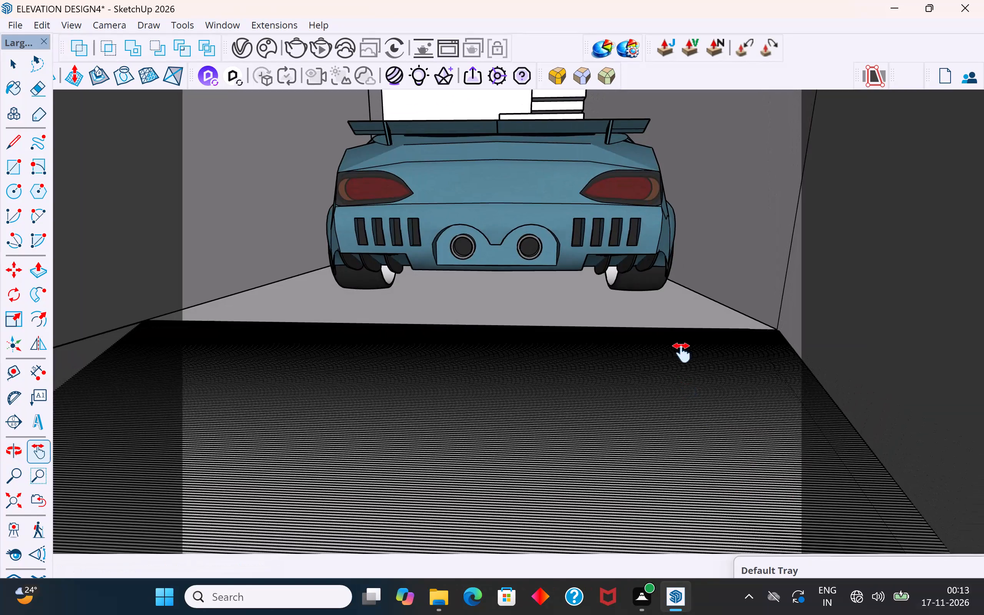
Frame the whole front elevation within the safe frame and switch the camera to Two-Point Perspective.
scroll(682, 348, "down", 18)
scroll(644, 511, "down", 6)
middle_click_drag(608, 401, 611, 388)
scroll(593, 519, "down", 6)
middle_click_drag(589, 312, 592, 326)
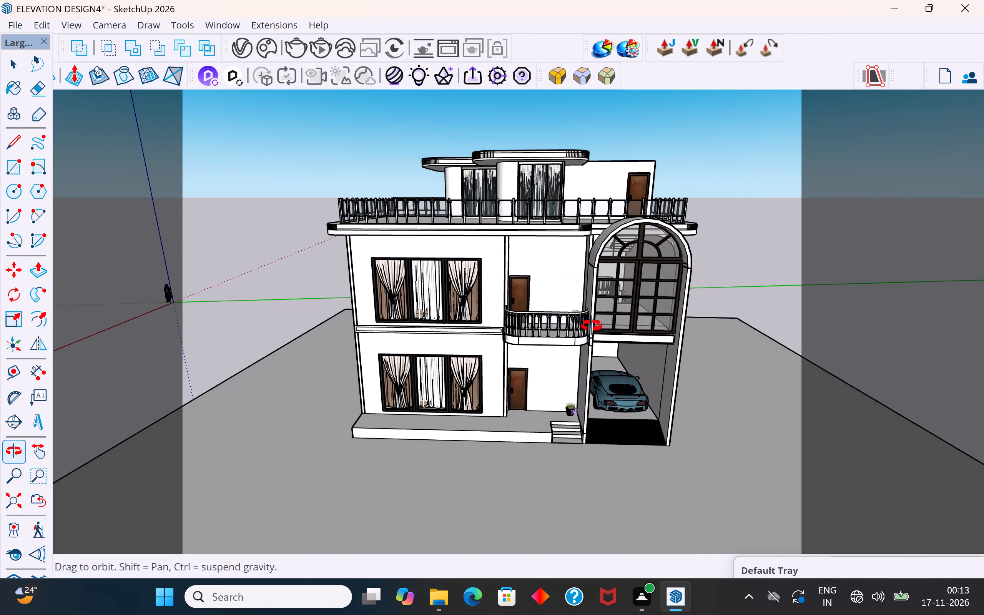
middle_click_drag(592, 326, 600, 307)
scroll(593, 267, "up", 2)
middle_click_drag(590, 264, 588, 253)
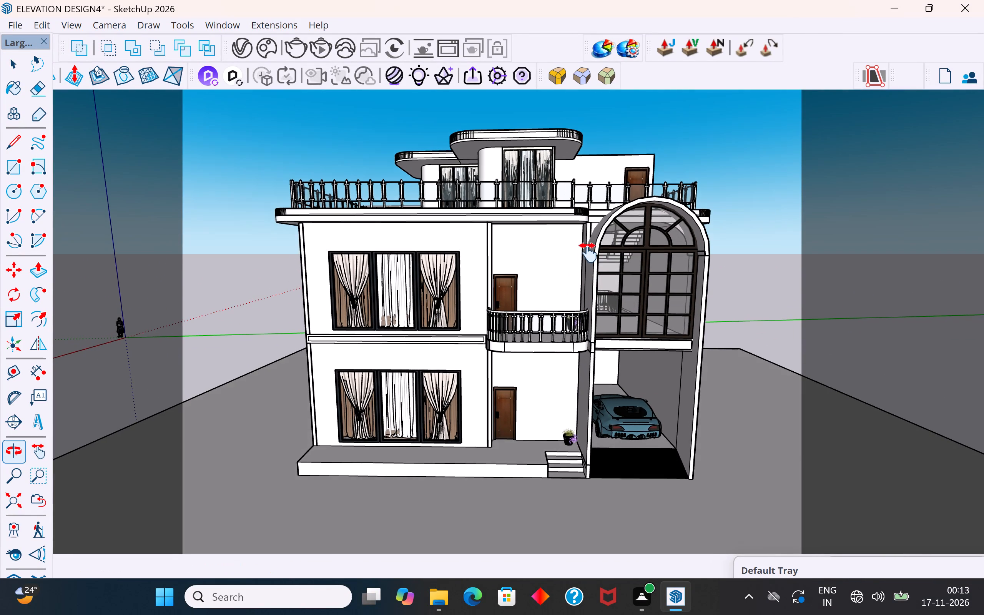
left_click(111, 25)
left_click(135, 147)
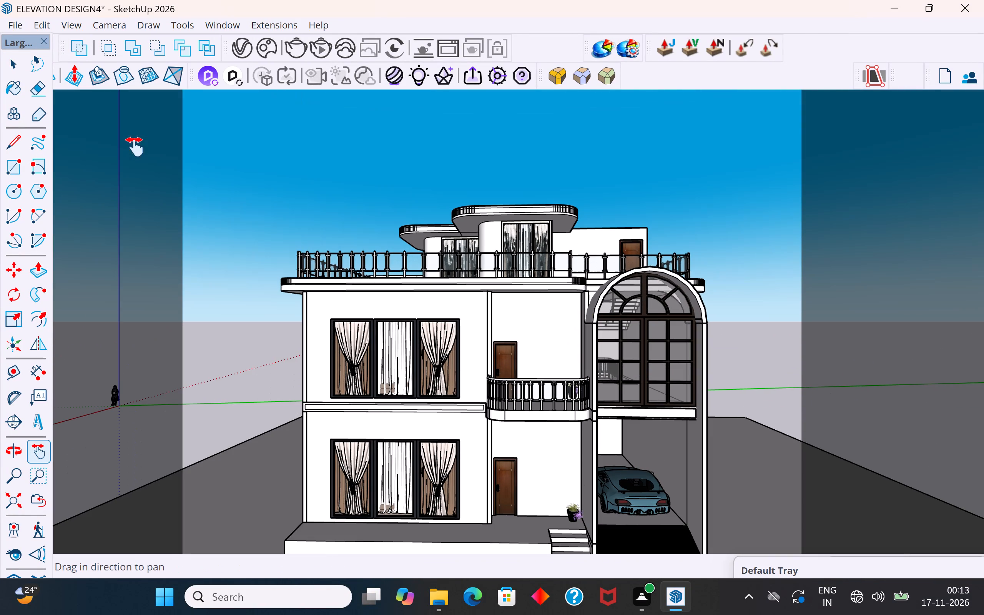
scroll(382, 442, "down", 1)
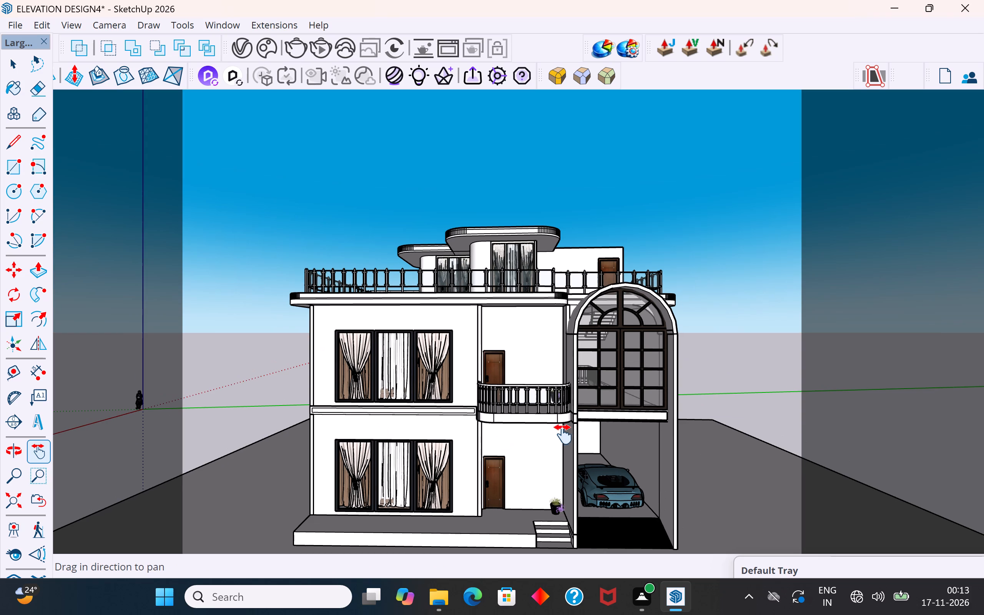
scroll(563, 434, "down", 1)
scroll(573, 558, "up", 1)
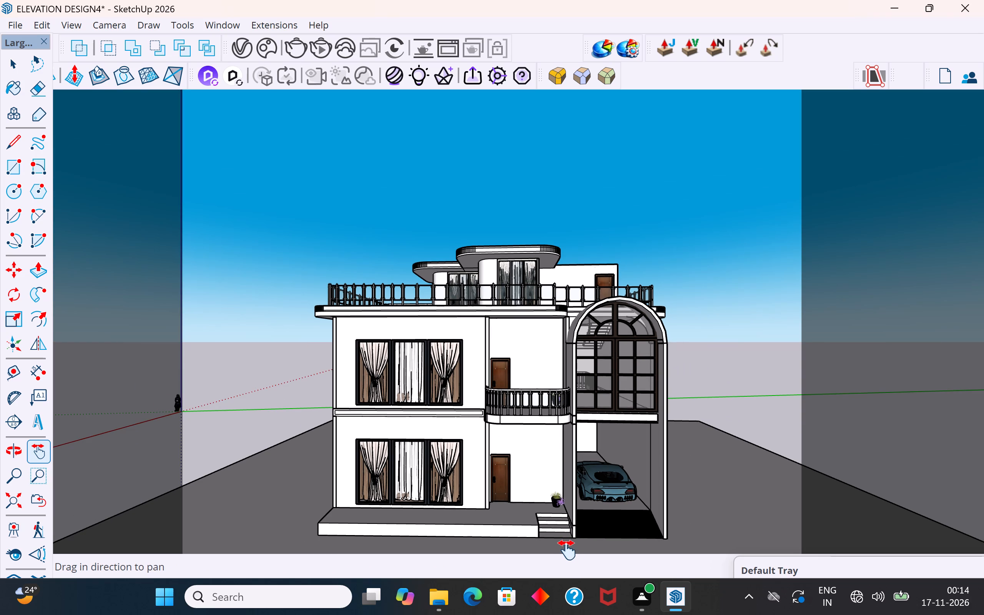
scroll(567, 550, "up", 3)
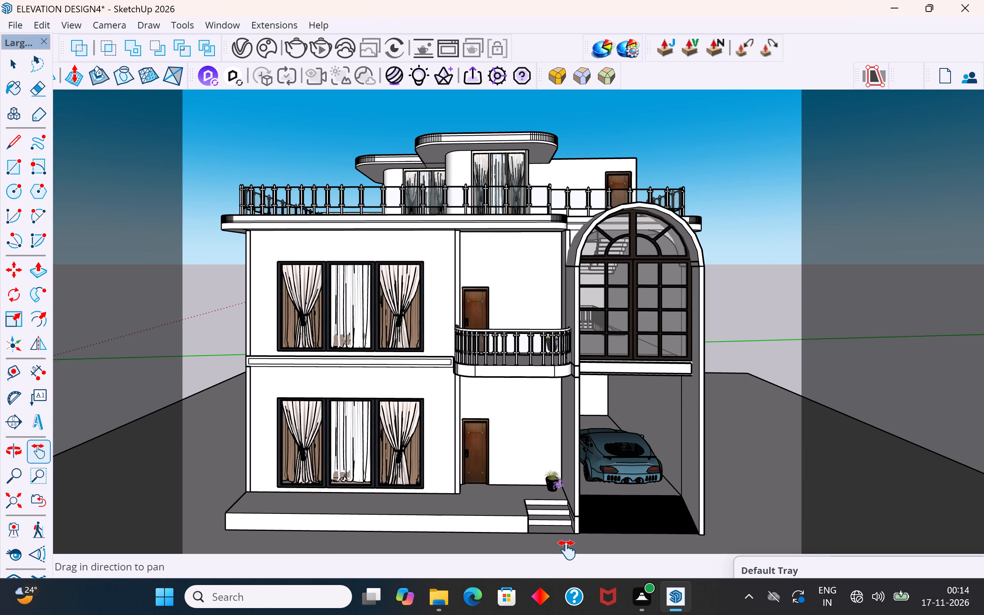
Adjust the front viewing angle slightly, reapply Two-Point Perspective, and fit the whole house within the safe frame.
middle_click_drag(482, 546, 484, 545)
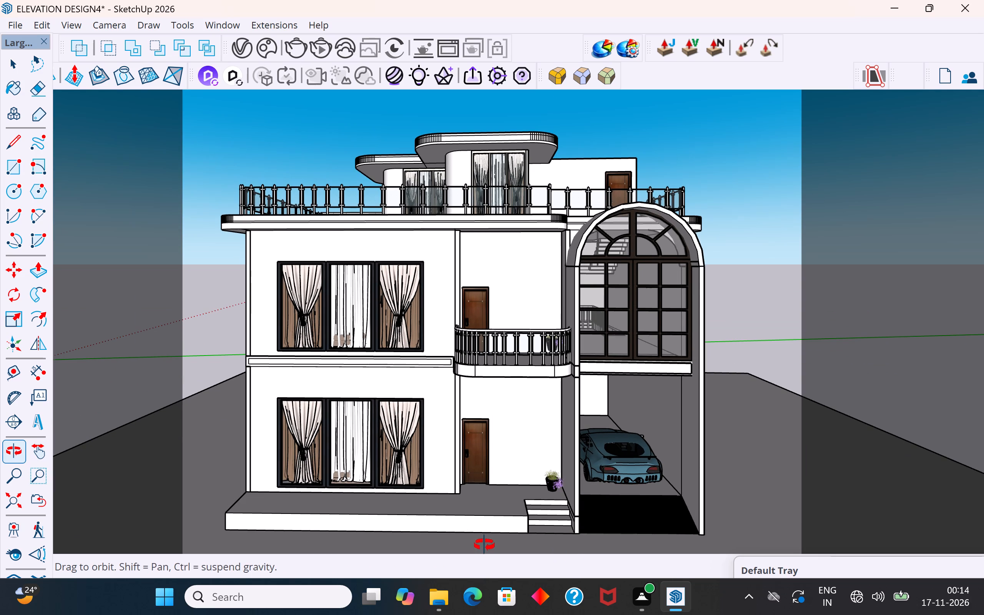
middle_click_drag(484, 545, 488, 542)
scroll(697, 514, "down", 2)
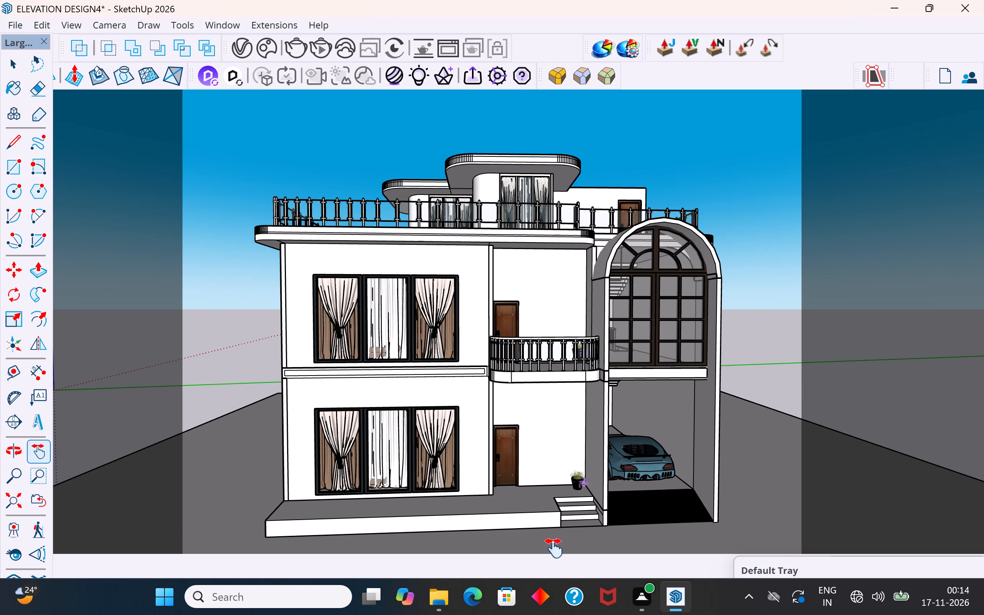
middle_click_drag(558, 546, 536, 547)
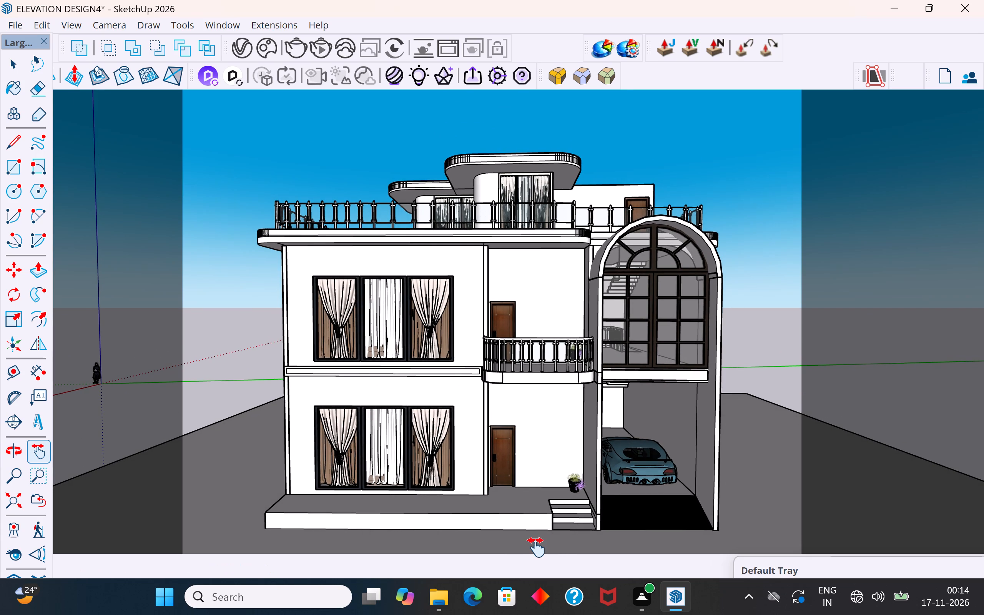
scroll(536, 547, "up", 1)
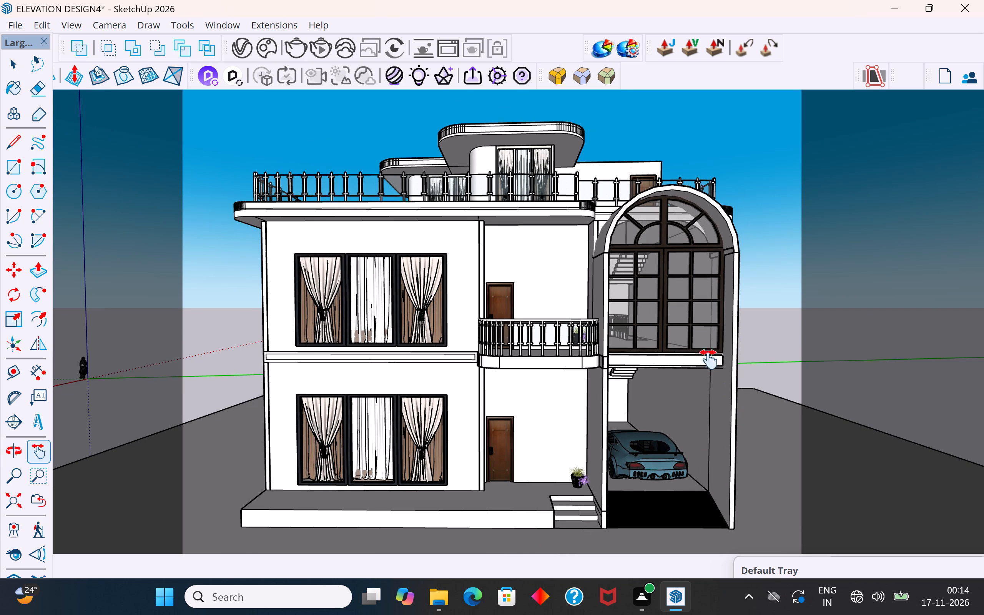
middle_click_drag(555, 366, 550, 404)
middle_click_drag(550, 404, 556, 390)
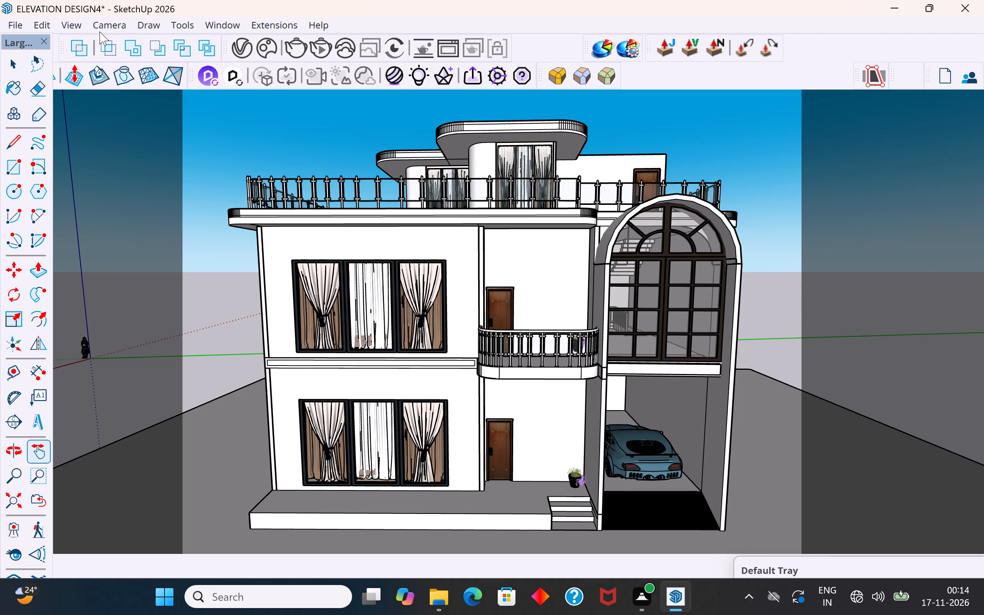
left_click(104, 29)
left_click(143, 145)
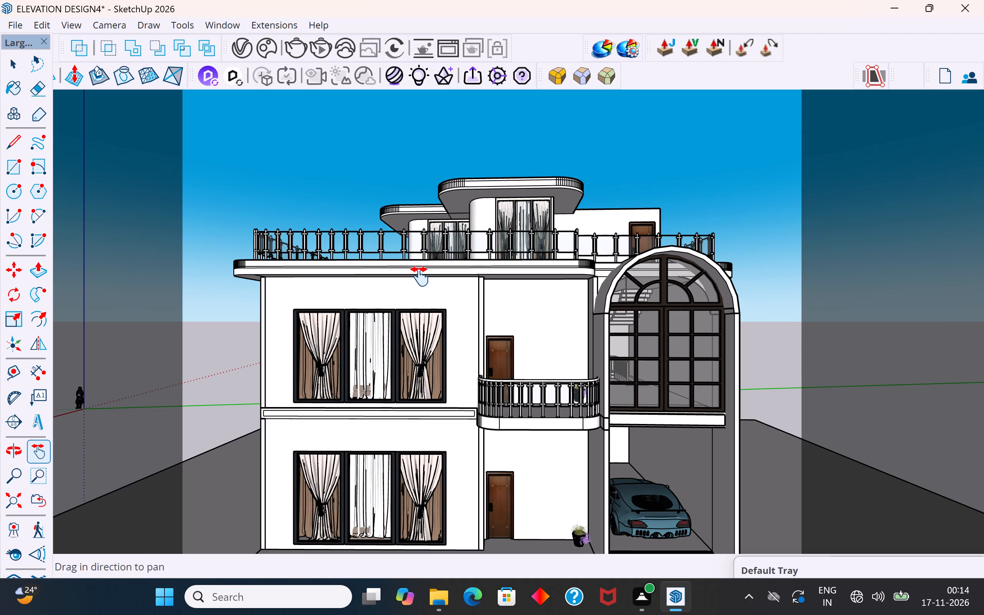
scroll(420, 276, "down", 3)
scroll(458, 542, "up", 1)
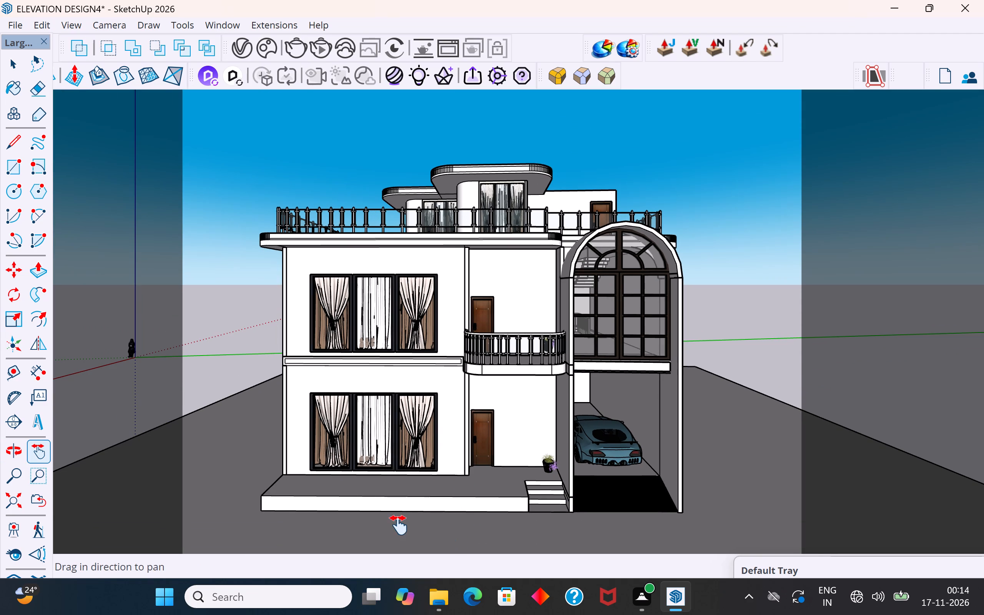
scroll(400, 533, "up", 2)
scroll(409, 525, "down", 1)
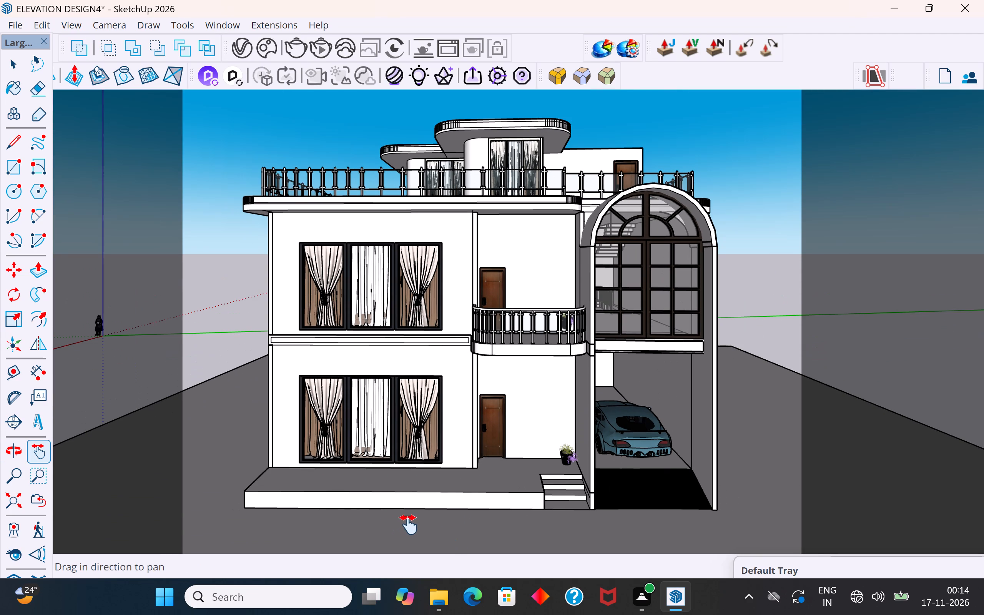
Render the two-point perspective view of the house's front with V-Ray.
left_click(297, 46)
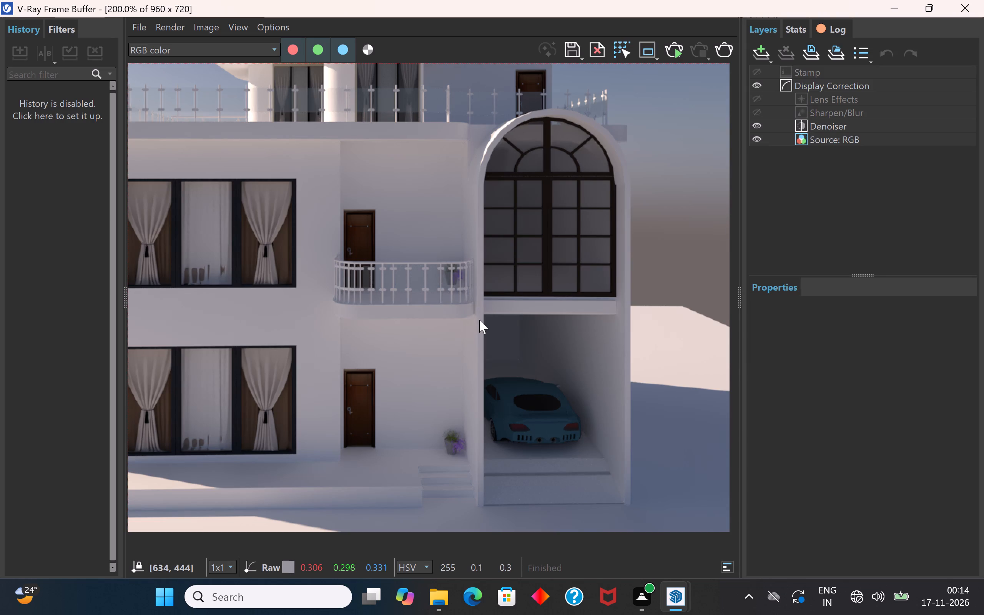
scroll(479, 320, "down", 1)
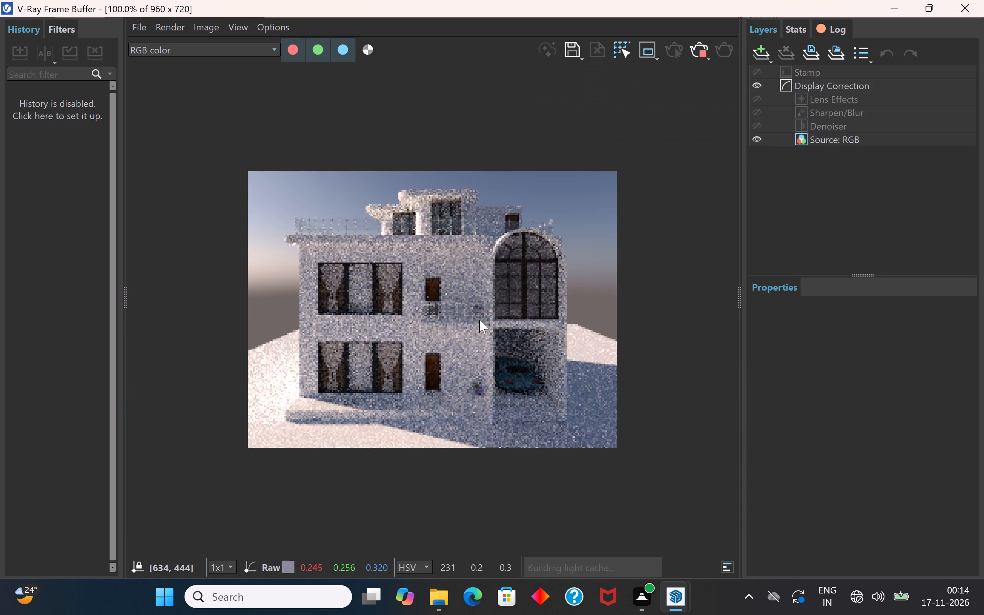
scroll(405, 393, "up", 1)
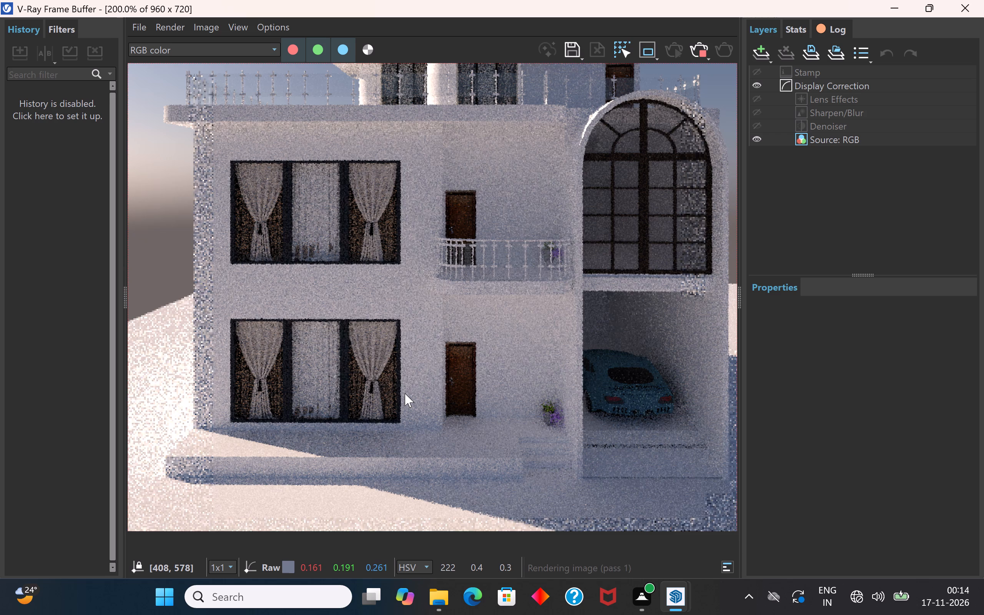
scroll(405, 393, "down", 1)
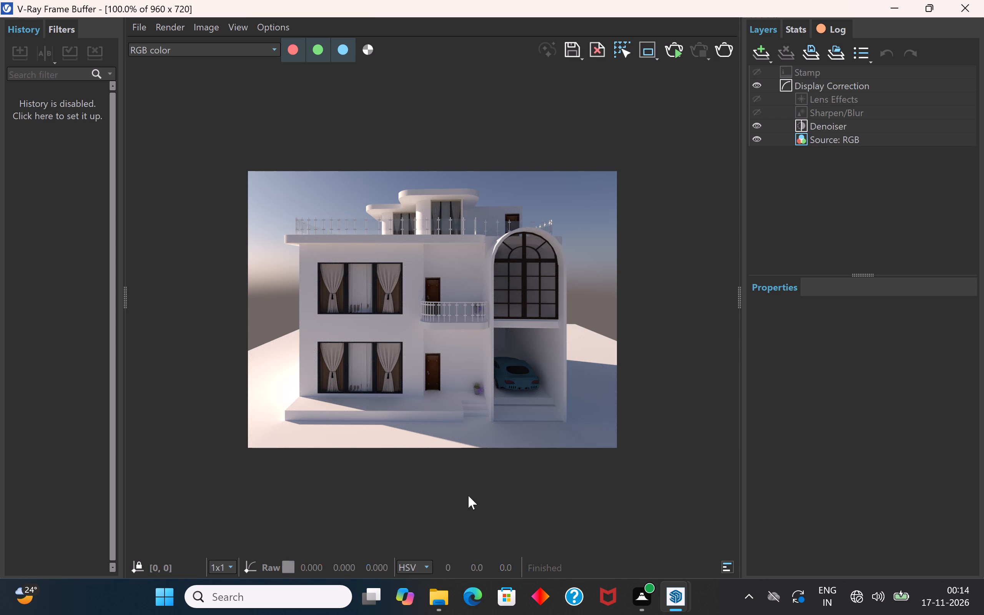
Examine the finished render's windows, balcony, garage and car up close, and close the frame buffer.
scroll(473, 421, "up", 1)
scroll(470, 421, "down", 1)
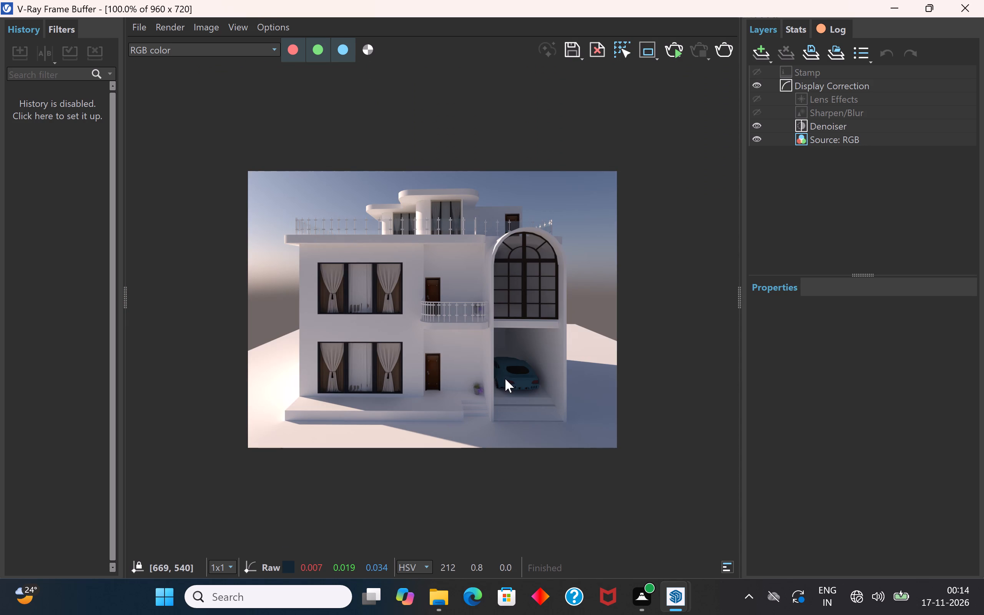
scroll(505, 379, "up", 1)
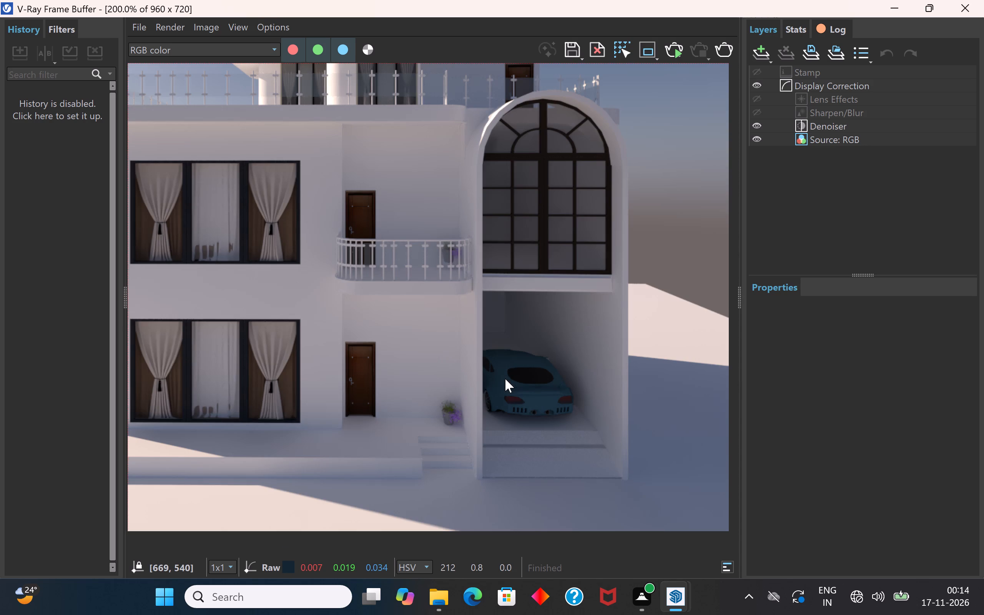
scroll(505, 379, "down", 1)
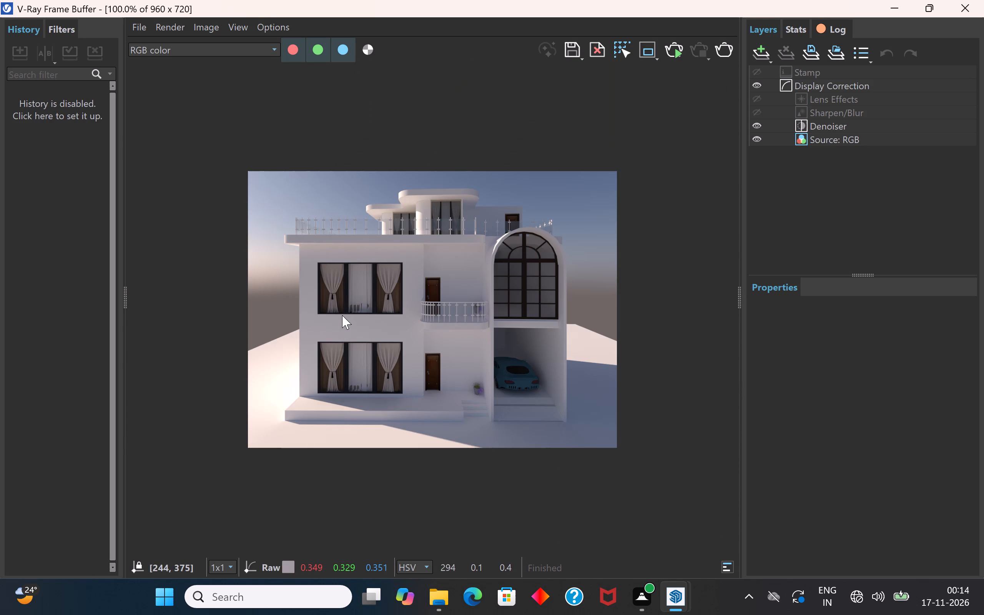
scroll(337, 345, "up", 1)
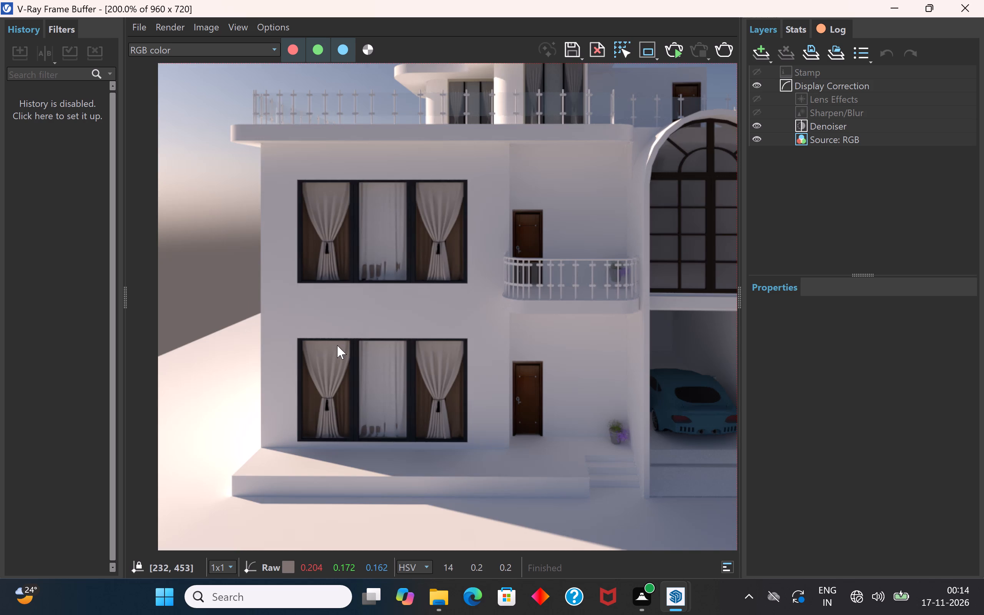
scroll(333, 346, "down", 1)
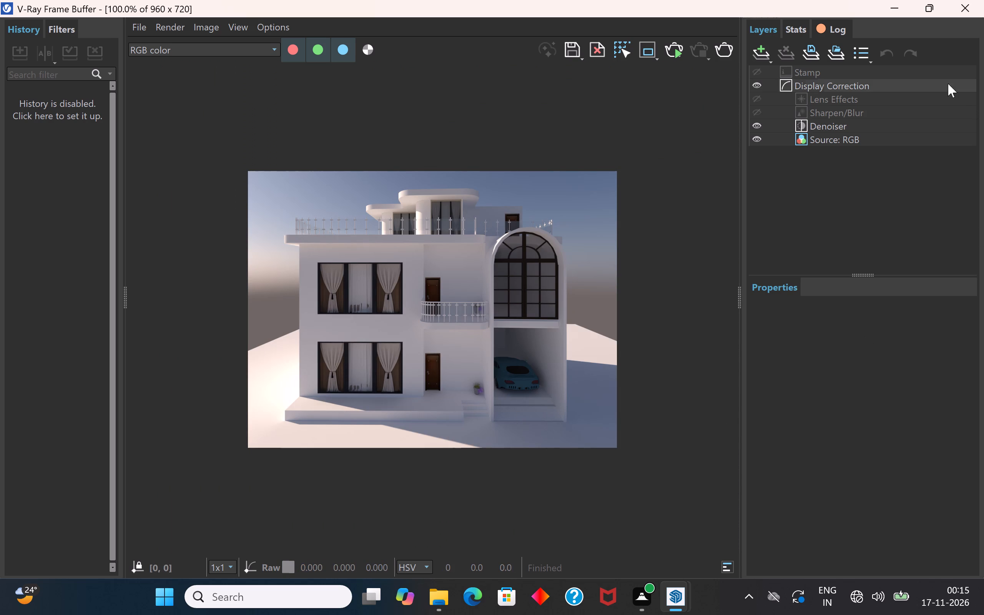
left_click(966, 12)
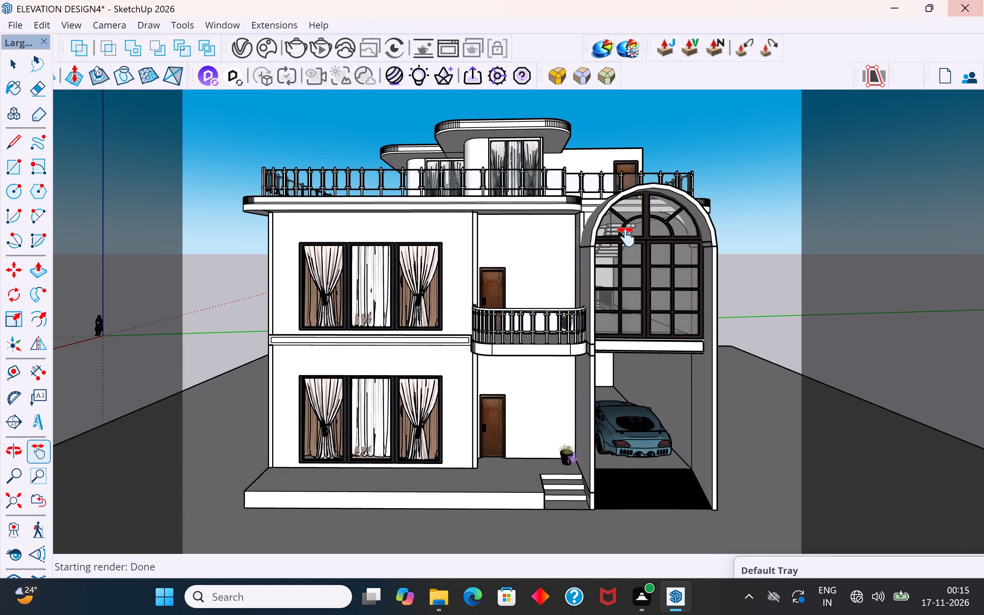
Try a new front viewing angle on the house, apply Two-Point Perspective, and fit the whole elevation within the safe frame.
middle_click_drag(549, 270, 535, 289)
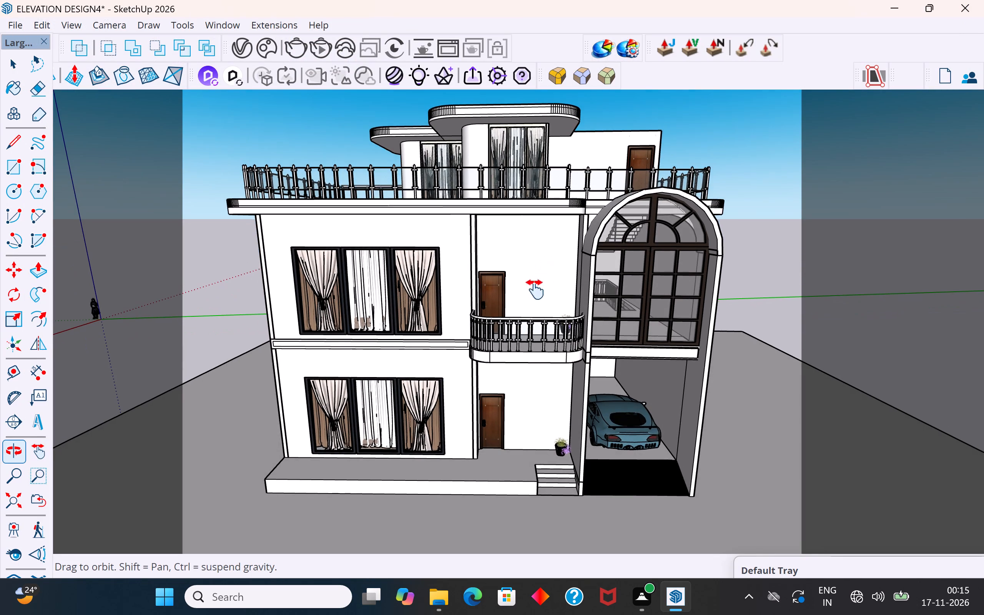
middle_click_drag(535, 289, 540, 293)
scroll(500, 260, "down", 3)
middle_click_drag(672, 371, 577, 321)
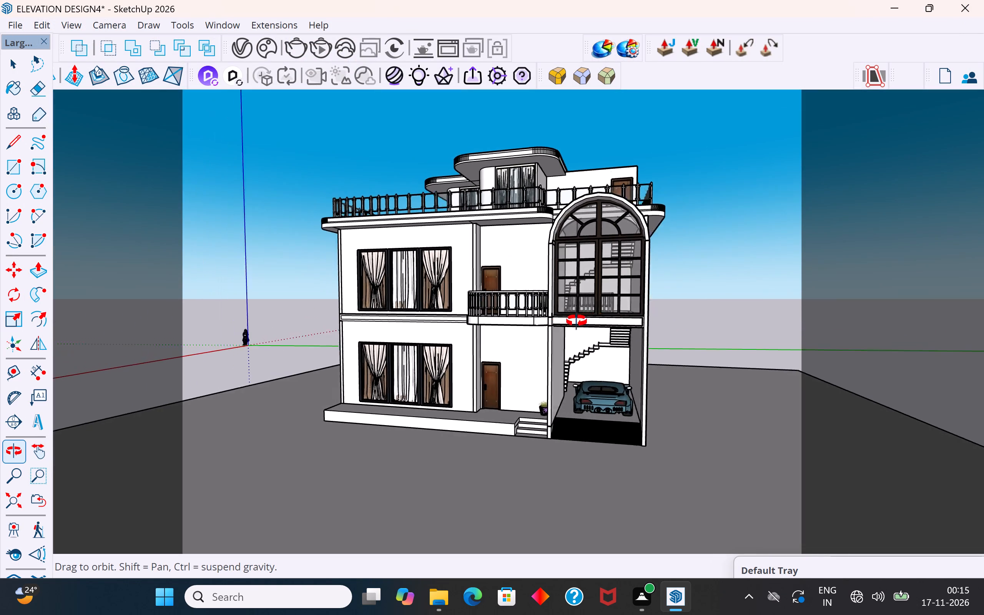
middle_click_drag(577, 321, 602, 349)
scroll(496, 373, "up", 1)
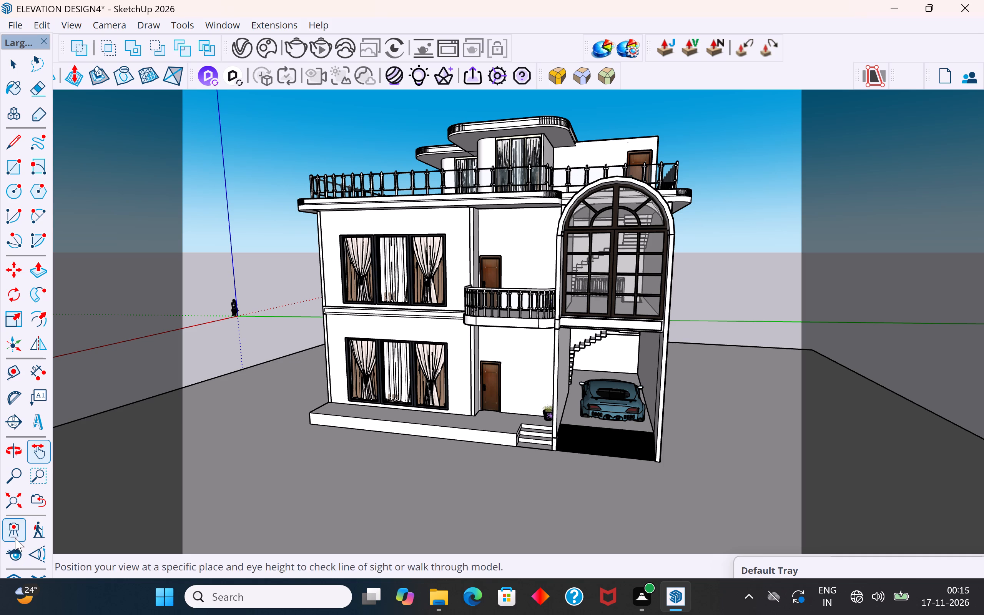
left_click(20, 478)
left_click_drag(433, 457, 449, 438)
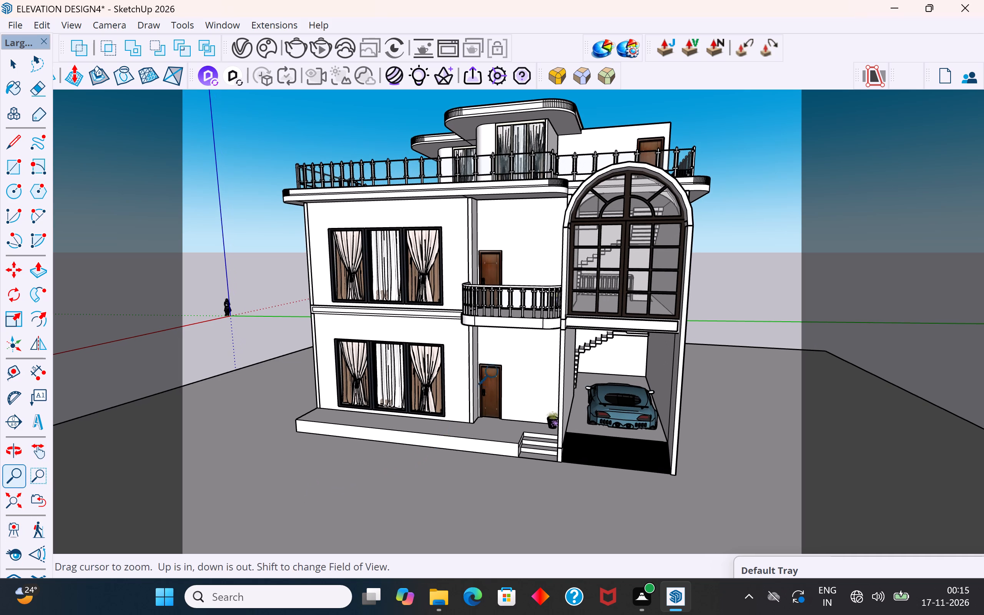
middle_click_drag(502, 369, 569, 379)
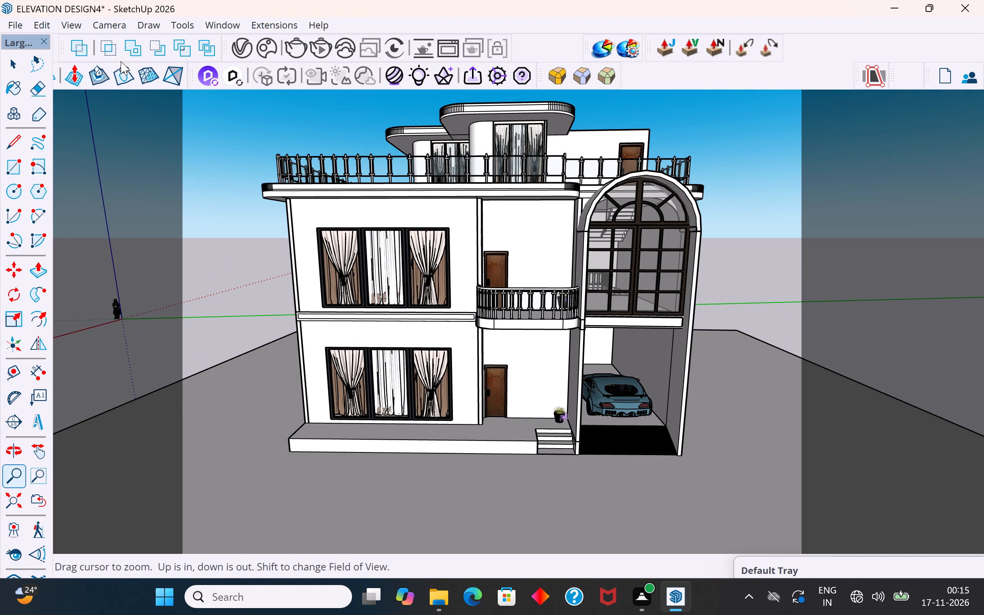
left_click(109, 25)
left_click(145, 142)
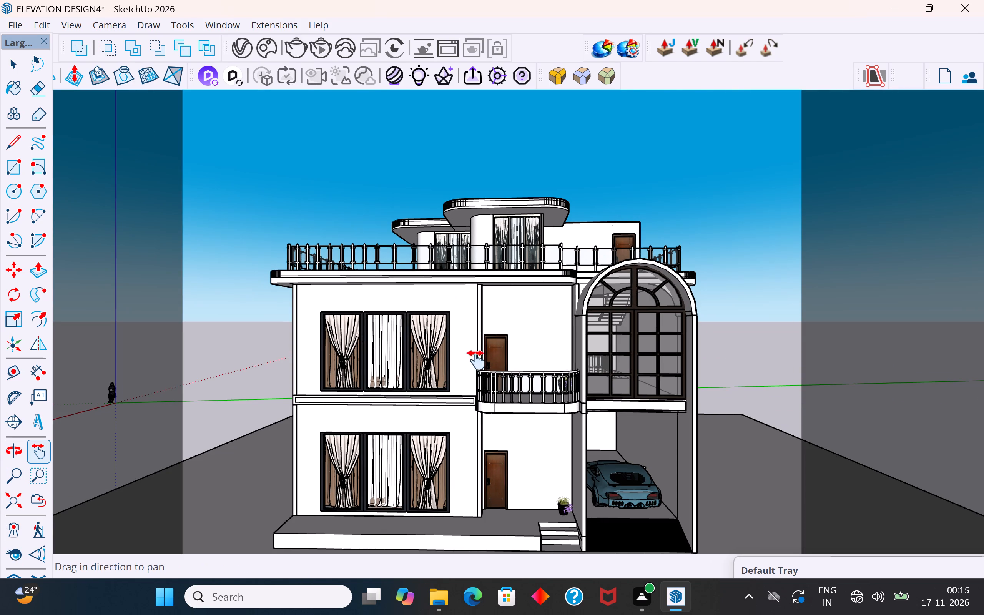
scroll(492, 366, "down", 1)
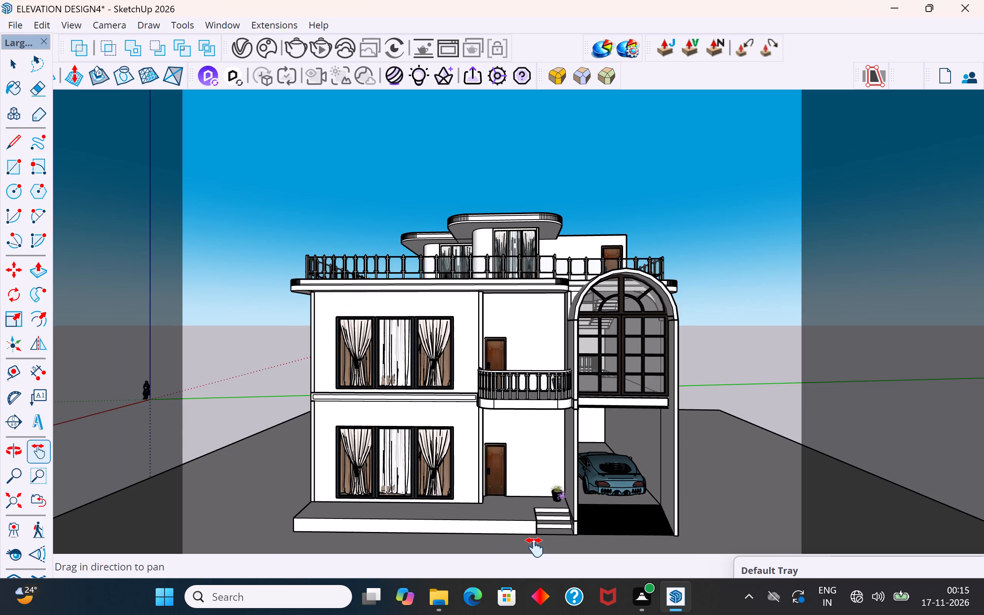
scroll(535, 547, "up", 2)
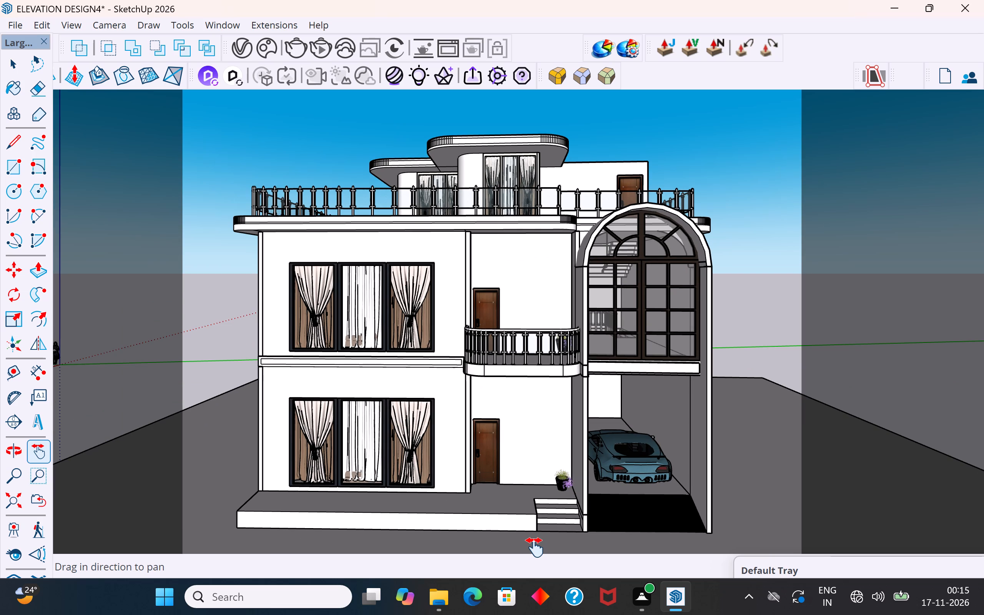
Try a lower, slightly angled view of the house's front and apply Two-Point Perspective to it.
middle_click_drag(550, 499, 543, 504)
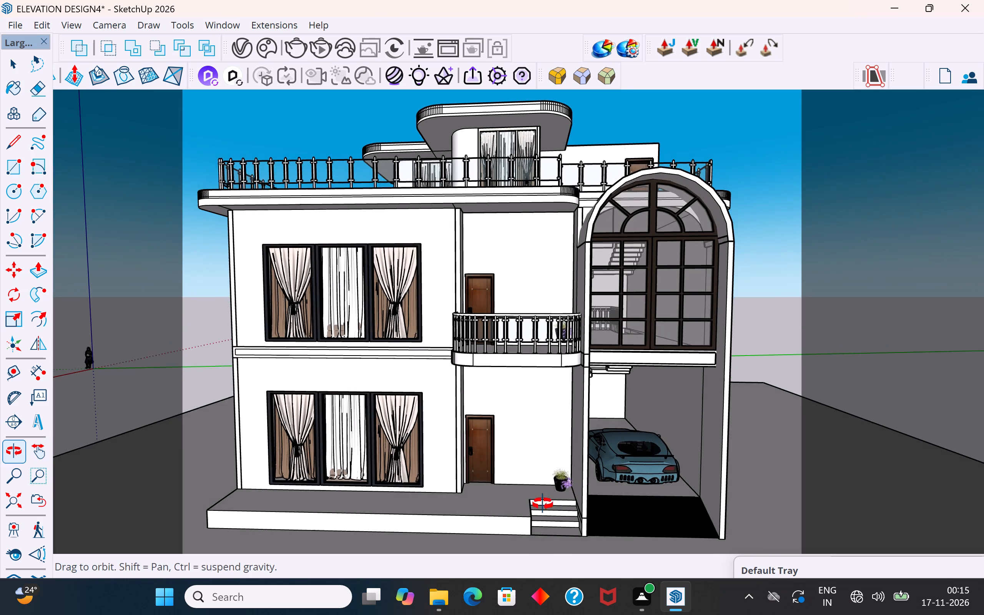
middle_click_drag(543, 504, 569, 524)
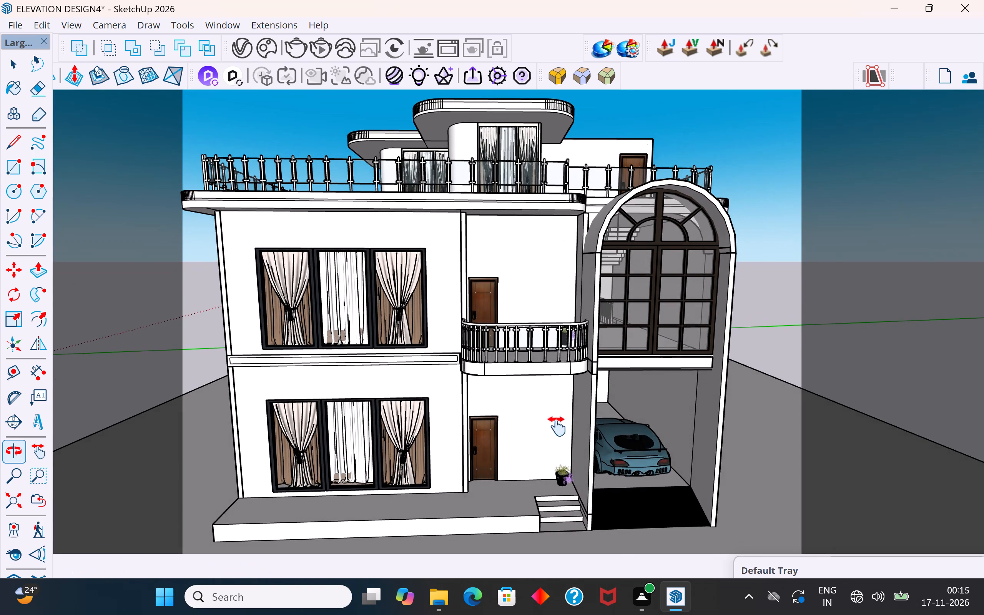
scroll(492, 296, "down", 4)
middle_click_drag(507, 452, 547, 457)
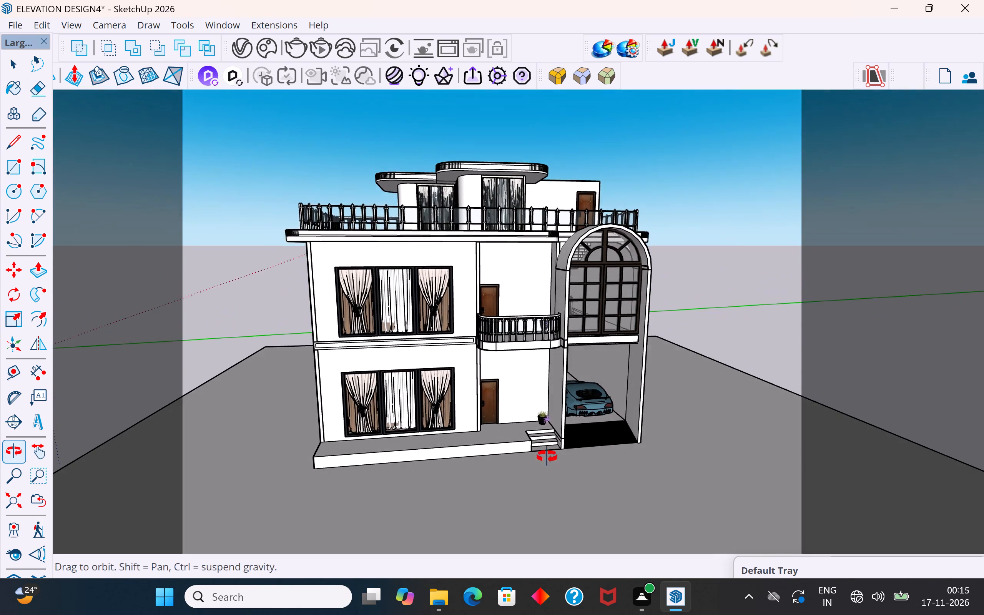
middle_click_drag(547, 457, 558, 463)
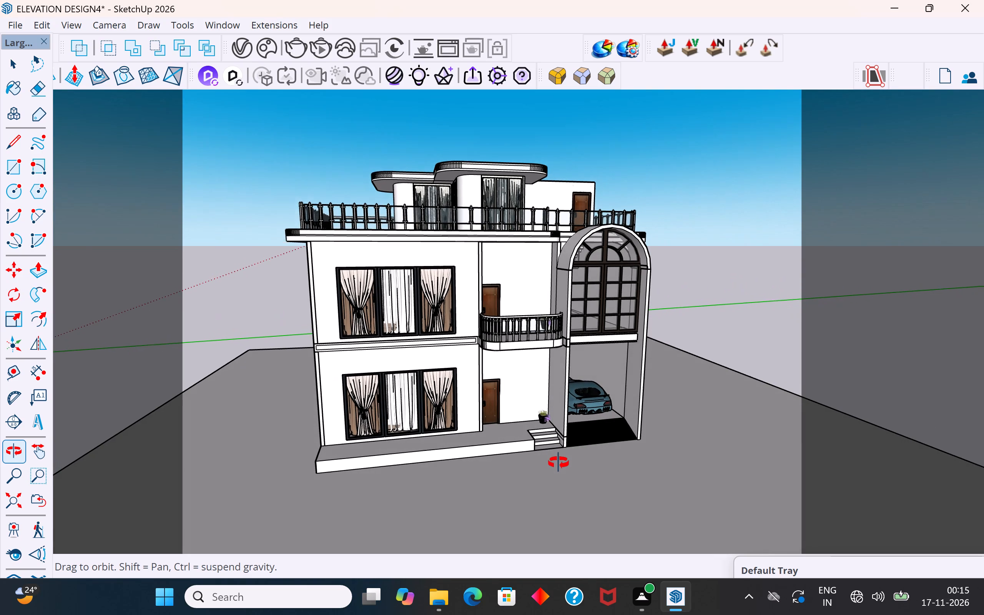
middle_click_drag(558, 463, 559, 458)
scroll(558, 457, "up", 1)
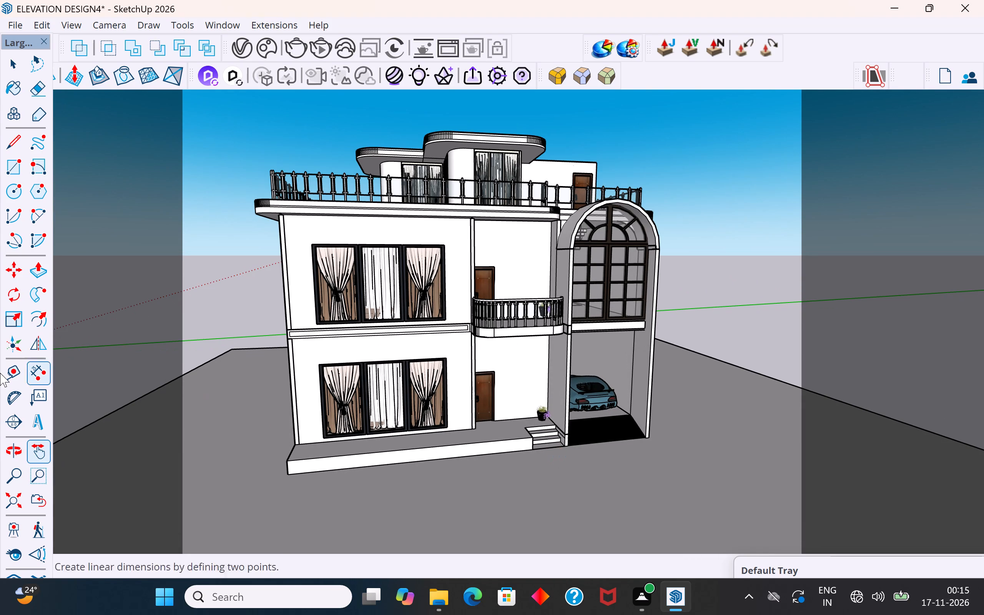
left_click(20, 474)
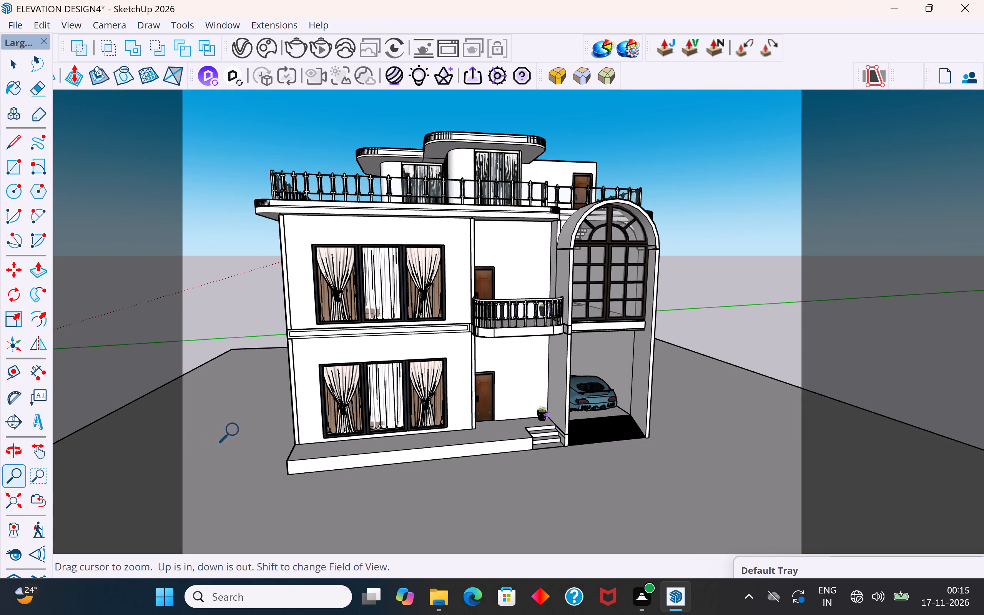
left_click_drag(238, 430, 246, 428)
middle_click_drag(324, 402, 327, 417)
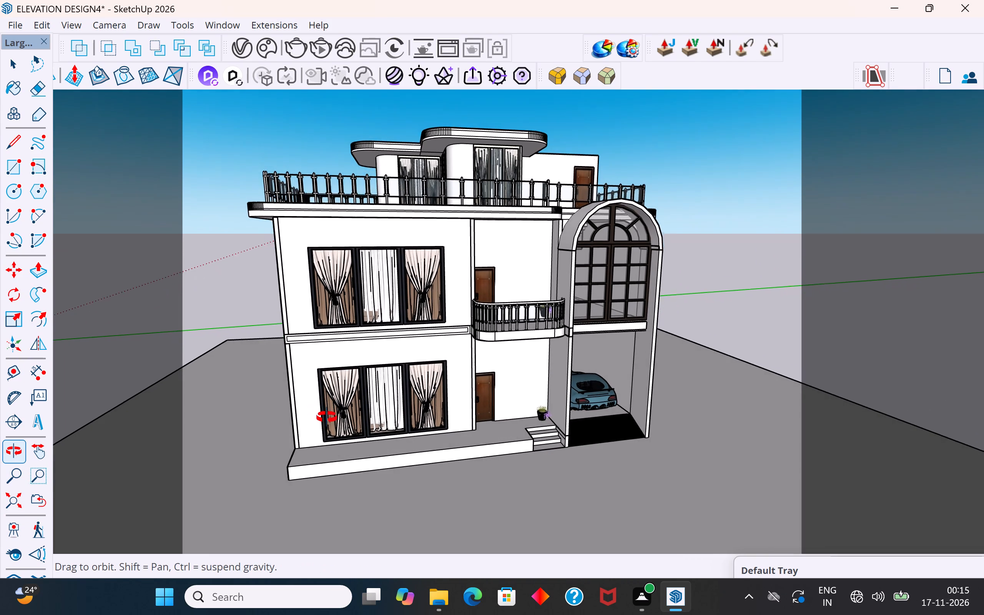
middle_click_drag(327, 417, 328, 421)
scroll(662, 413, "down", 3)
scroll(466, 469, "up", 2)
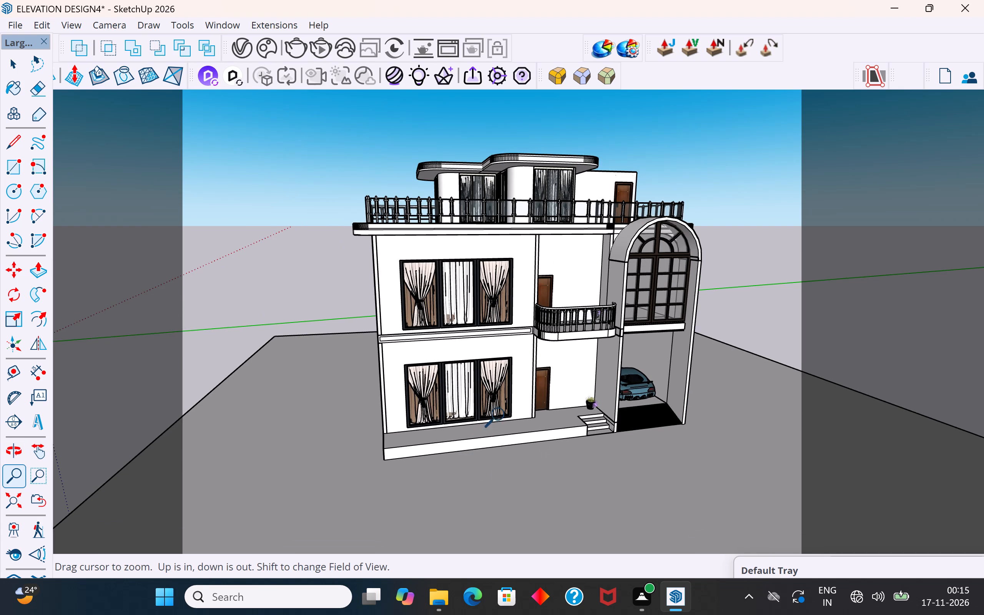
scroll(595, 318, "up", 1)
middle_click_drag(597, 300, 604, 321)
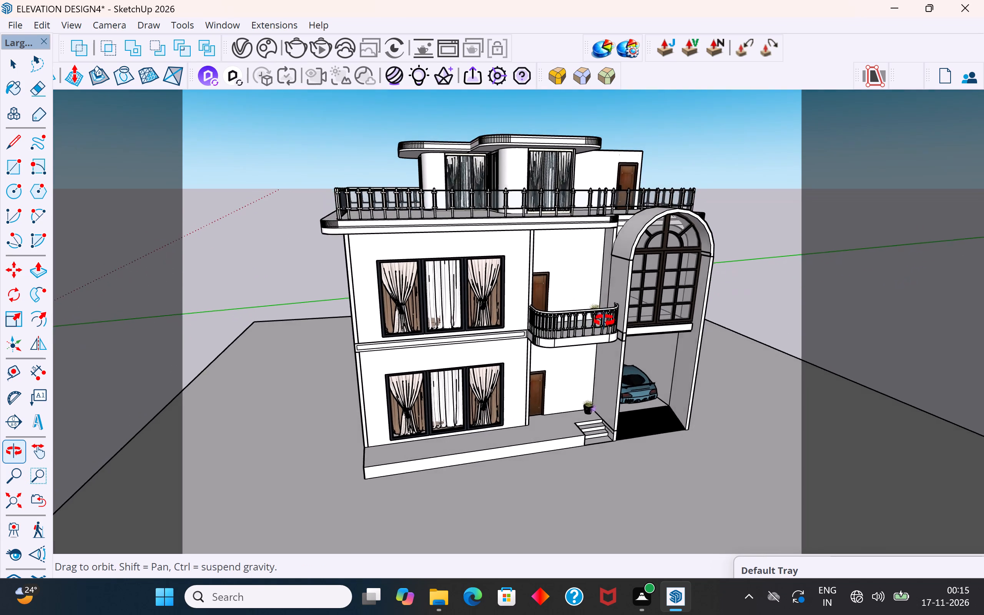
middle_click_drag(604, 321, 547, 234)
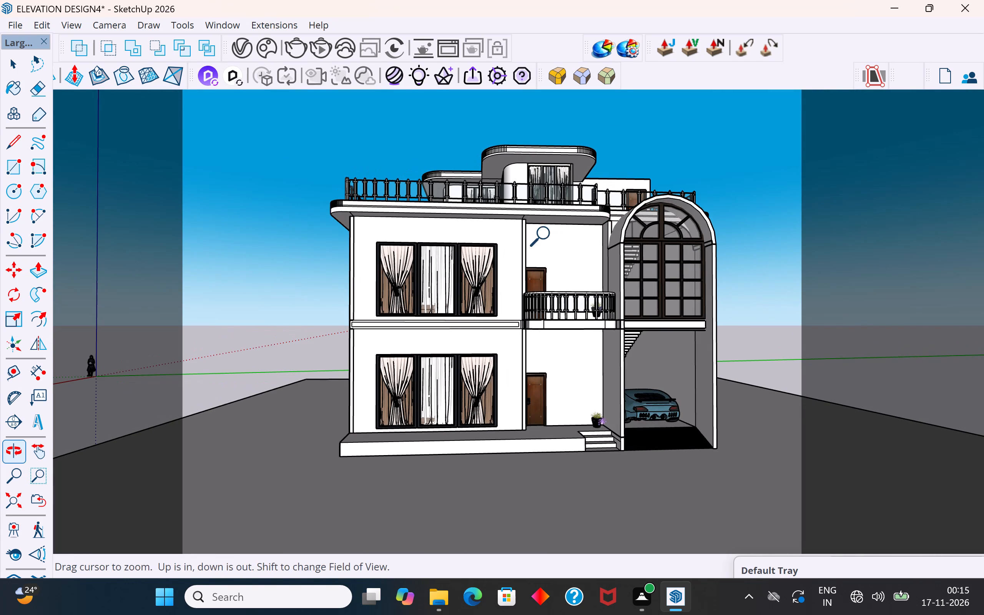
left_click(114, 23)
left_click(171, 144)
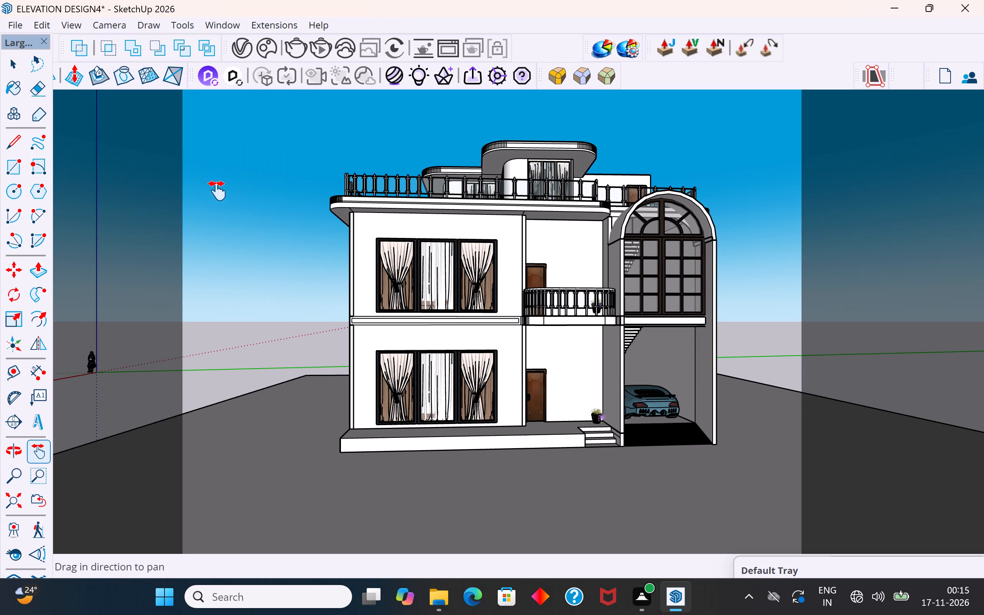
Bring the view back to a nearly frontal angle, apply Two-Point Perspective, and fill the safe frame with the house.
middle_click_drag(494, 373, 448, 405)
scroll(447, 398, "up", 1)
scroll(258, 349, "down", 4)
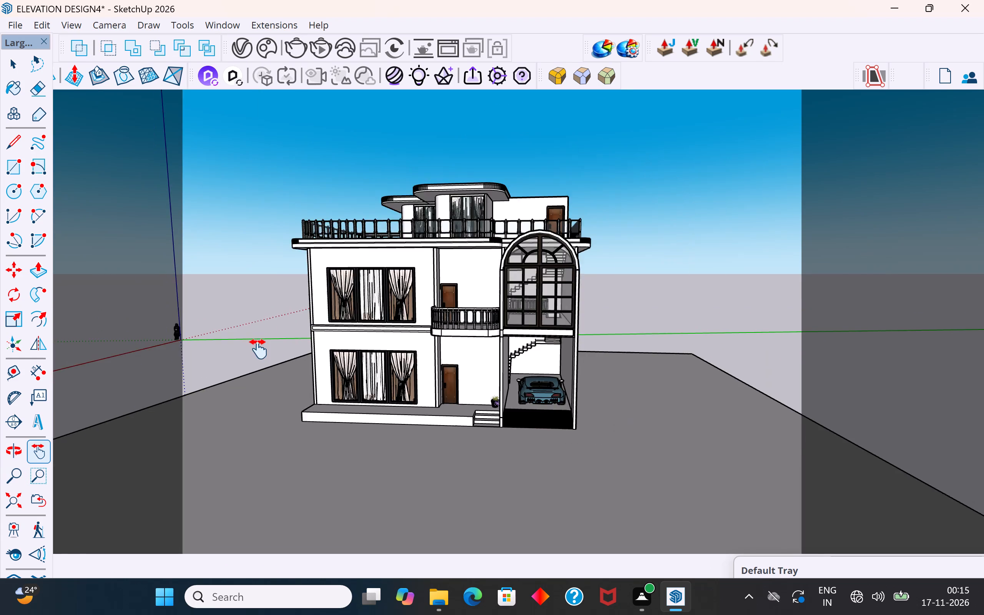
scroll(549, 394, "up", 3)
scroll(697, 405, "down", 4)
scroll(434, 361, "up", 3)
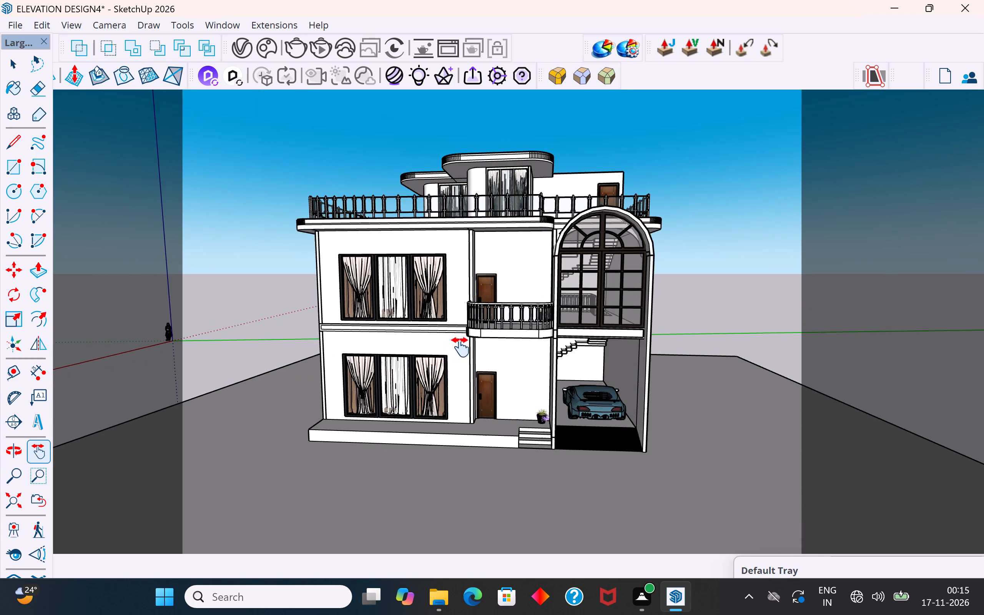
middle_click_drag(475, 347, 511, 345)
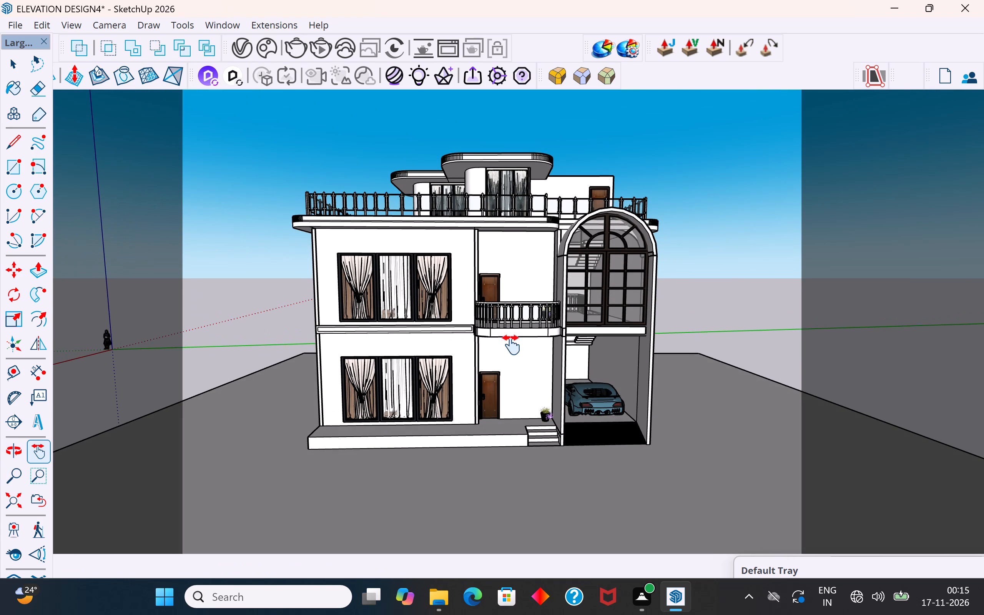
middle_click_drag(502, 324, 499, 347)
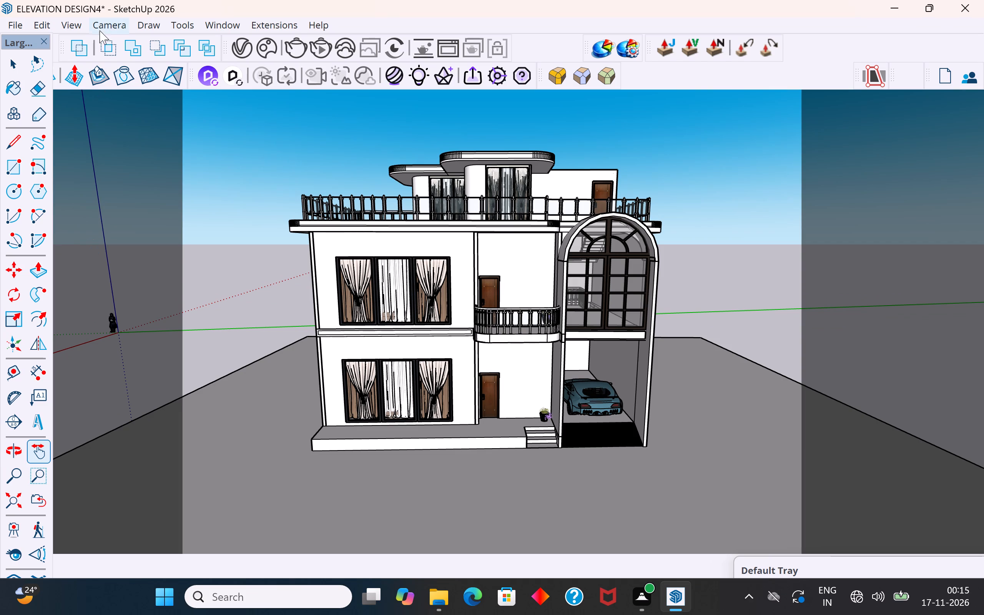
left_click(102, 30)
left_click(131, 133)
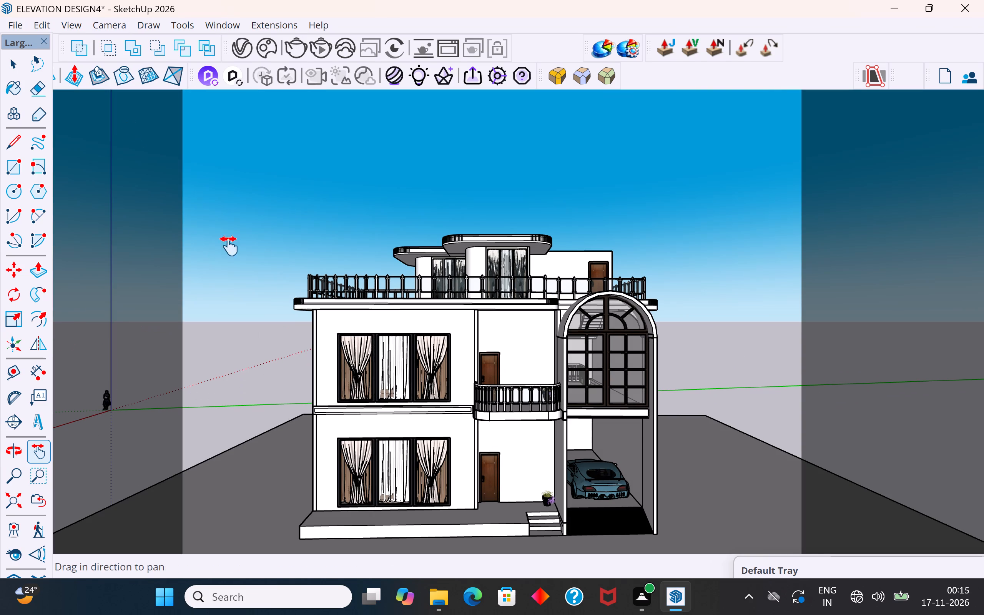
scroll(361, 342, "down", 1)
scroll(377, 545, "up", 1)
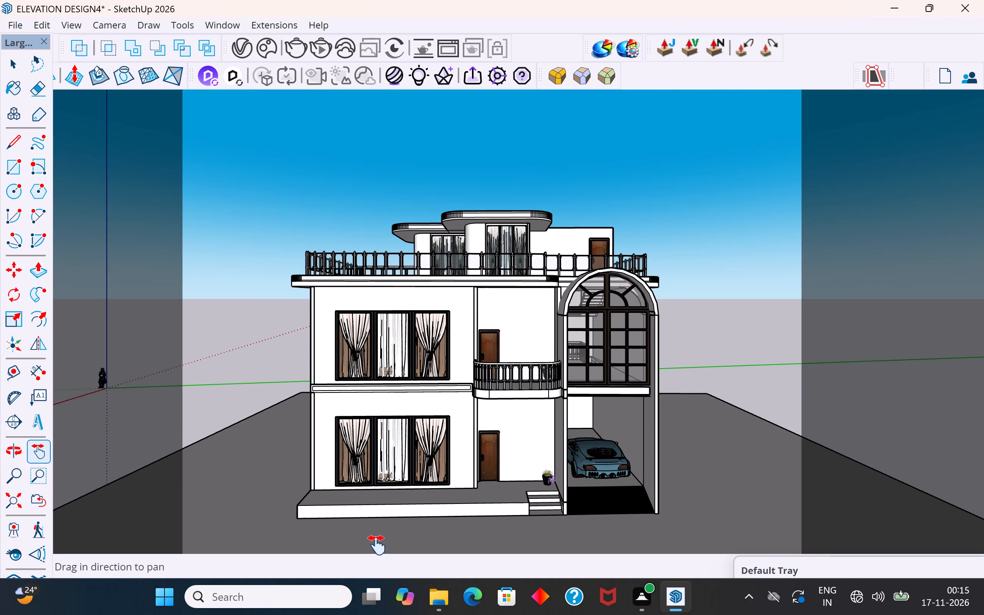
scroll(377, 545, "up", 2)
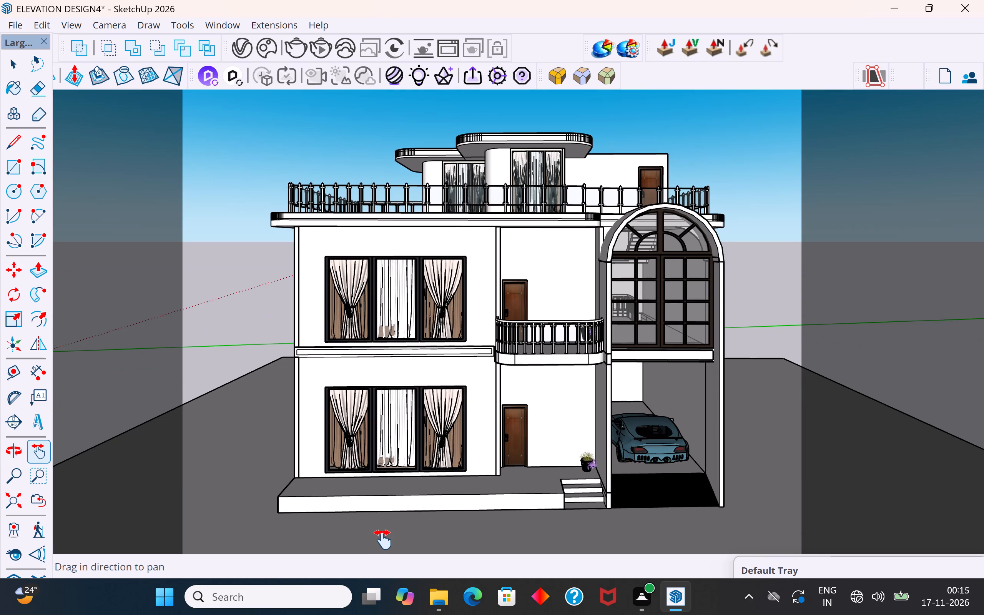
scroll(545, 534, "up", 1)
Refine the front view from a lower eye level, reapply Two-Point Perspective, and enlarge the house within the safe frame.
middle_click_drag(571, 534, 567, 530)
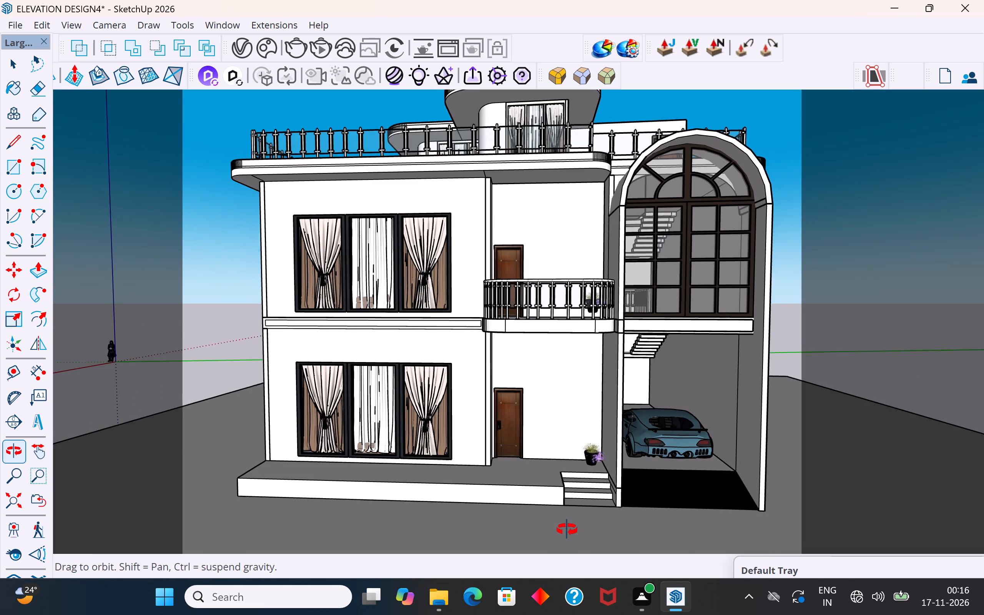
middle_click_drag(567, 530, 573, 543)
scroll(519, 520, "down", 1)
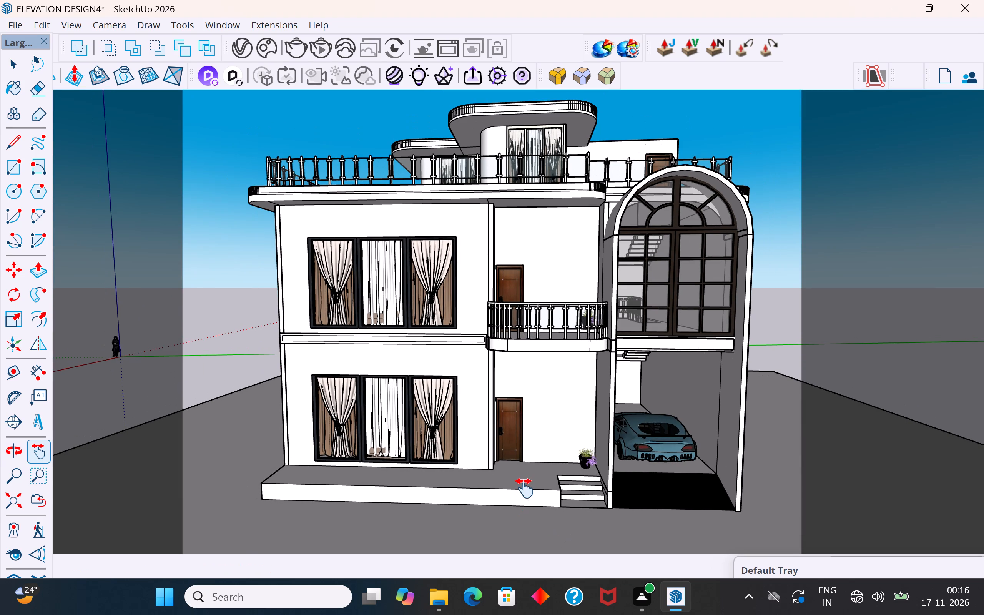
middle_click_drag(594, 471, 603, 471)
left_click(100, 24)
left_click(144, 140)
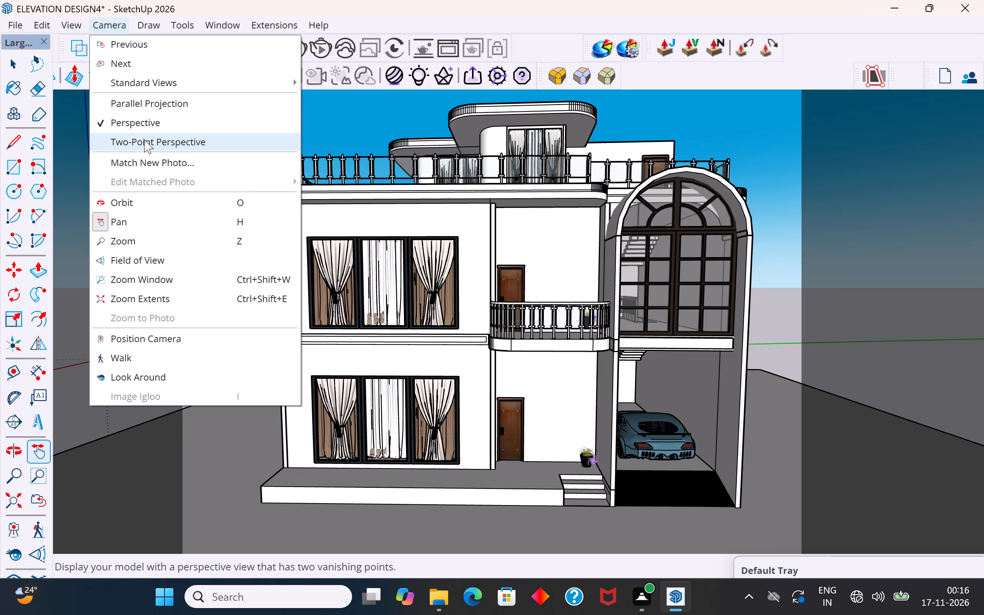
scroll(572, 563, "up", 1)
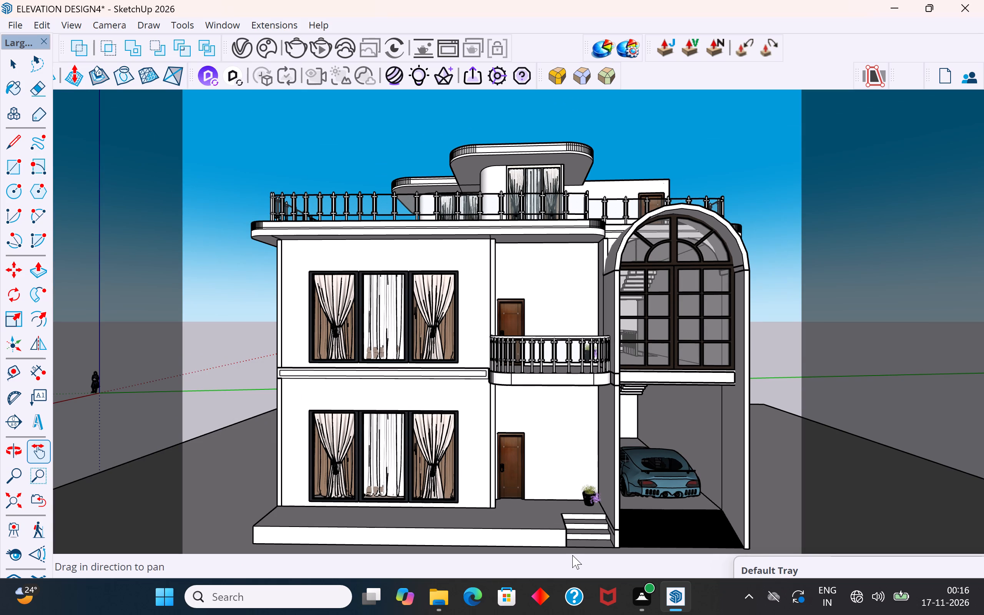
scroll(572, 555, "up", 1)
scroll(566, 472, "down", 1)
scroll(579, 548, "up", 1)
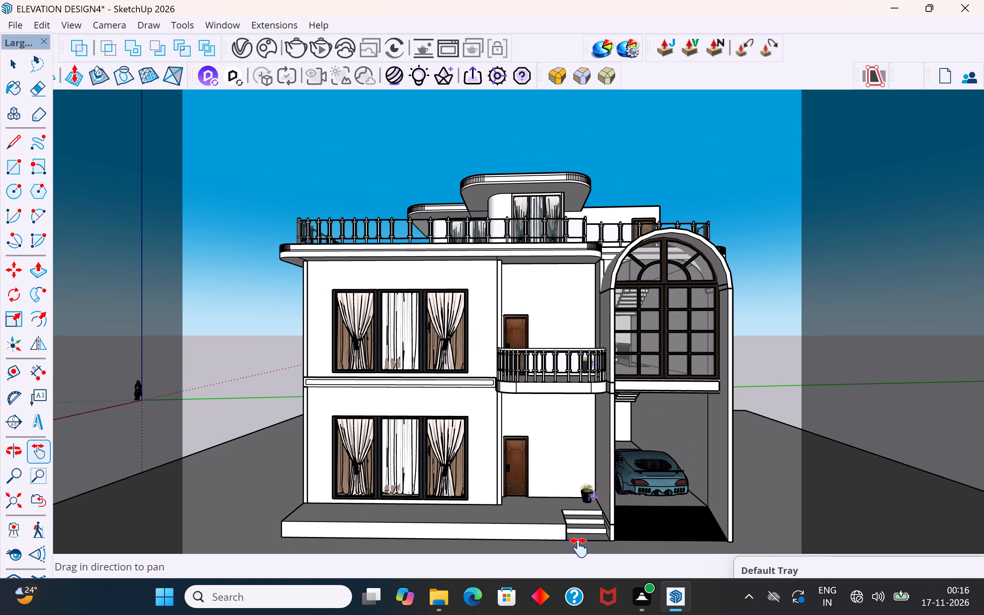
scroll(579, 548, "up", 1)
scroll(579, 548, "down", 1)
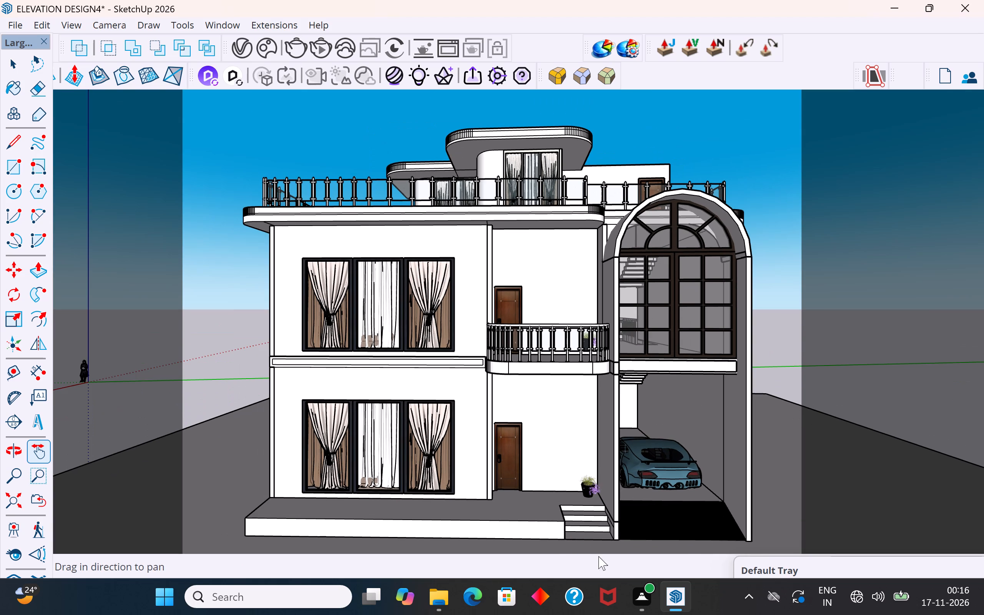
scroll(728, 552, "up", 1)
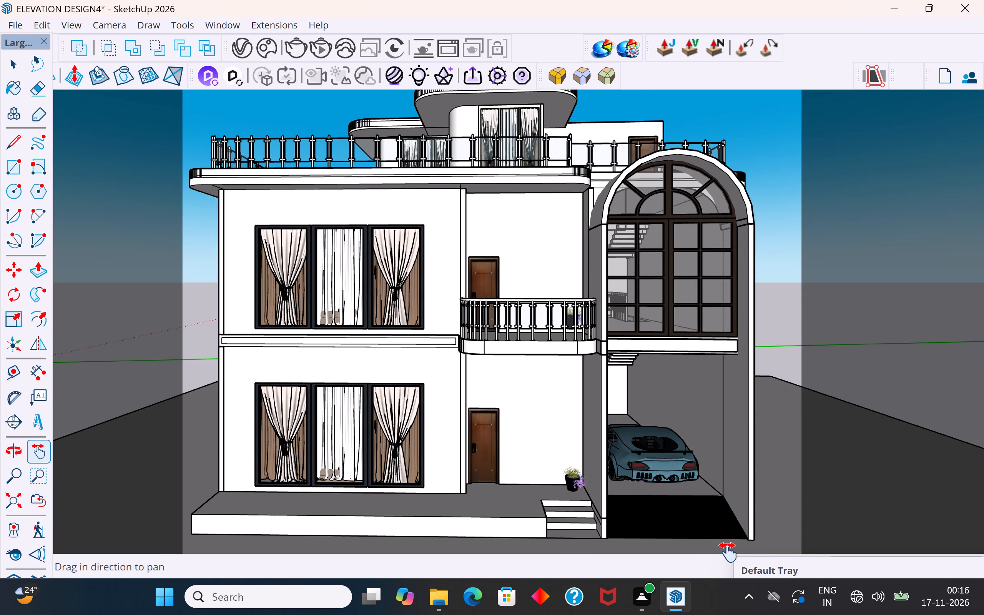
Render the house's front elevation with V-Ray, with the whole building framed inside the safe frame, and check the finished image.
middle_click_drag(728, 552, 734, 553)
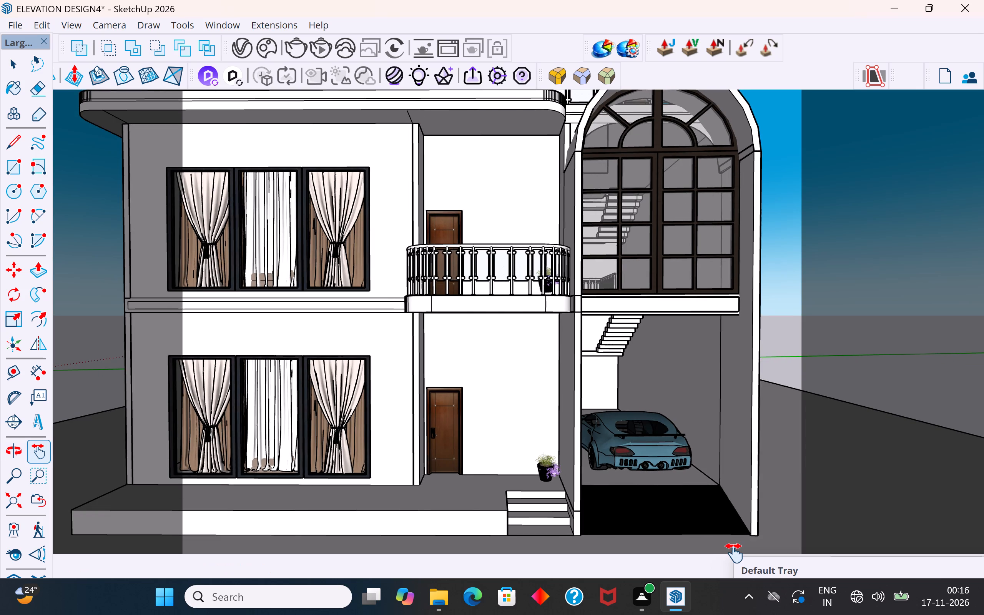
scroll(734, 553, "down", 2)
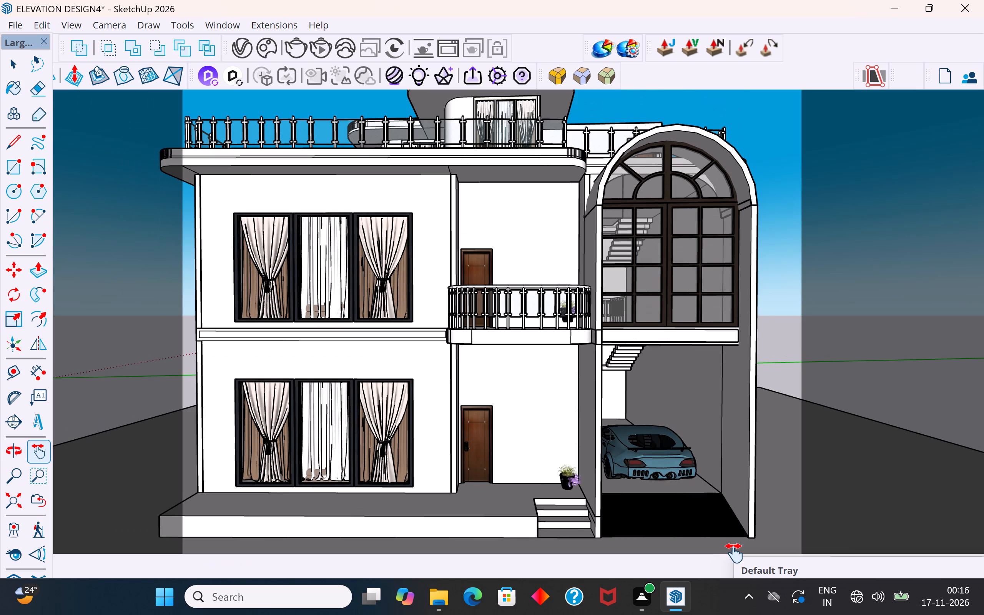
scroll(685, 533, "down", 1)
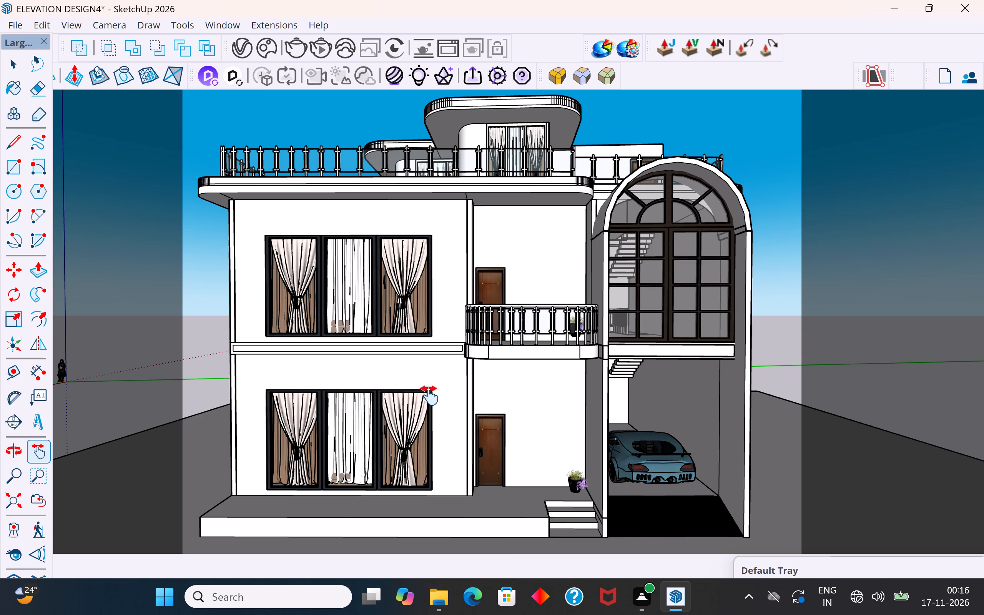
left_click(16, 481)
left_click_drag(493, 482, 494, 501)
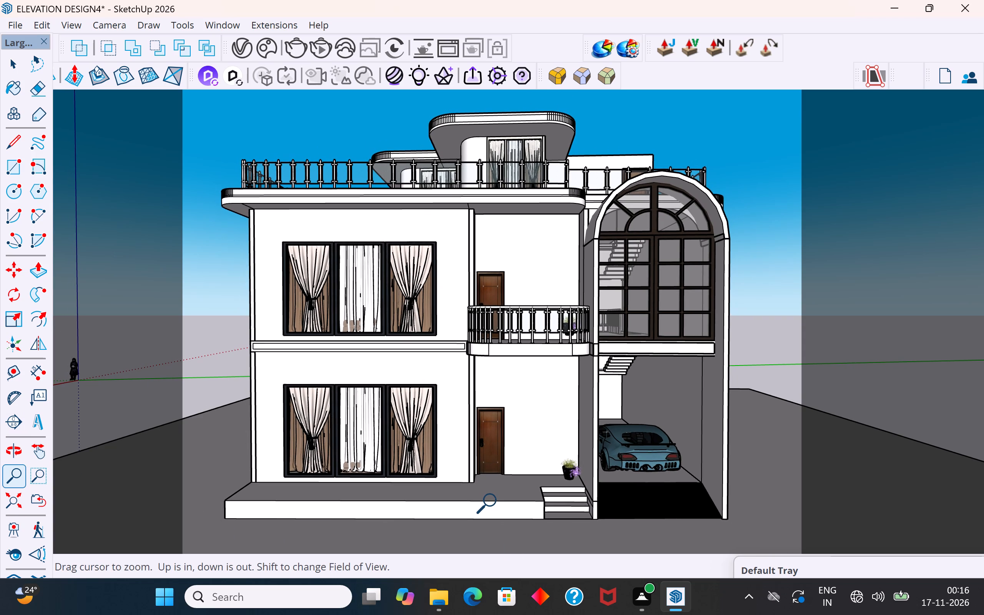
left_click_drag(494, 501, 495, 501)
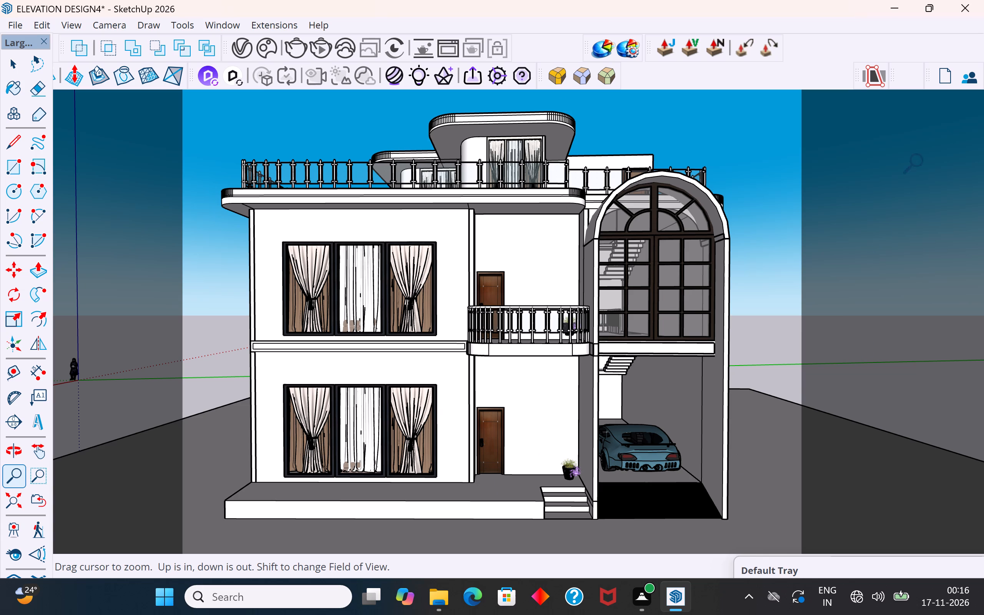
left_click(296, 47)
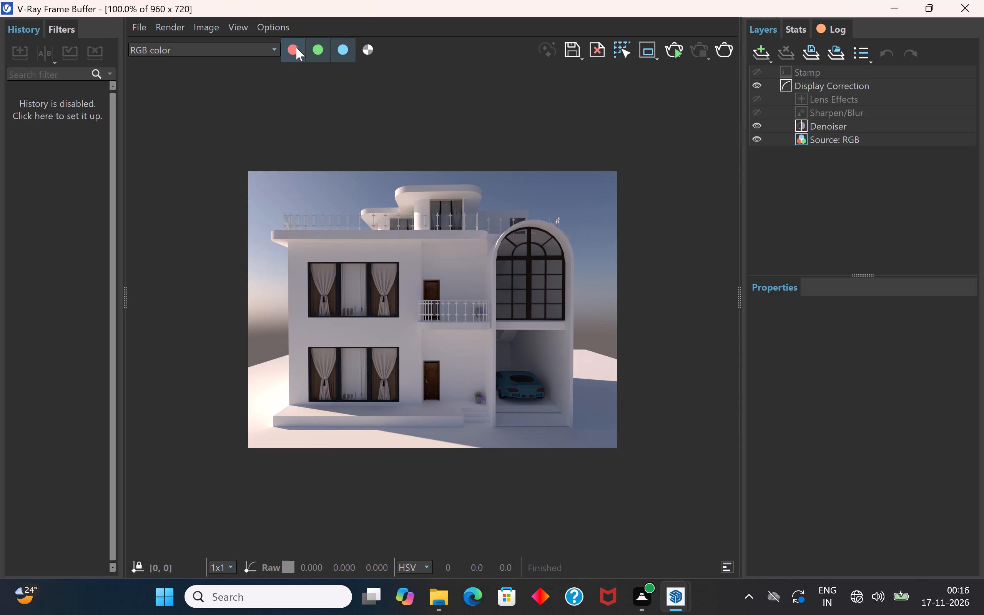
scroll(395, 212, "up", 1)
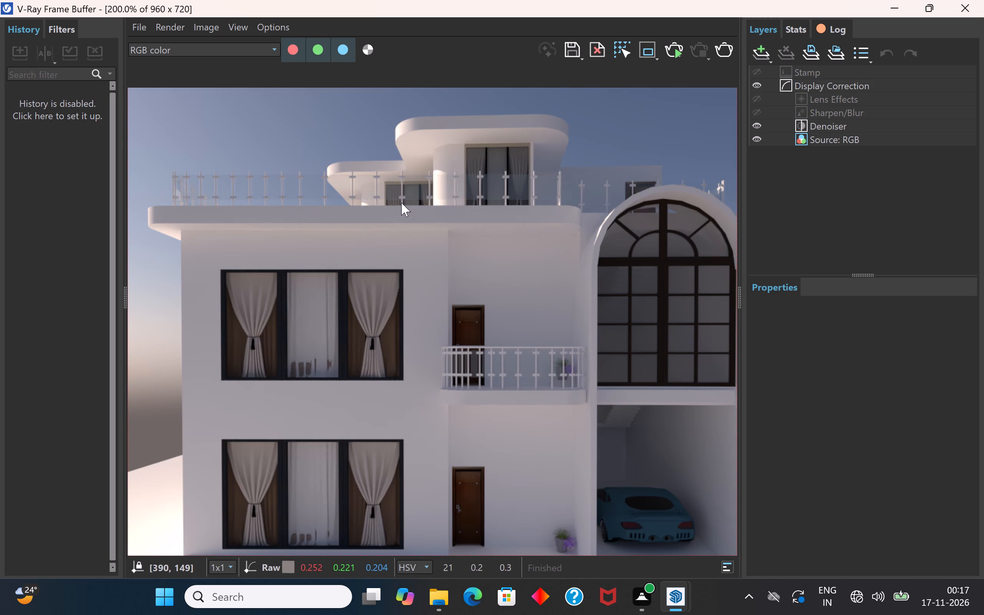
scroll(378, 216, "down", 1)
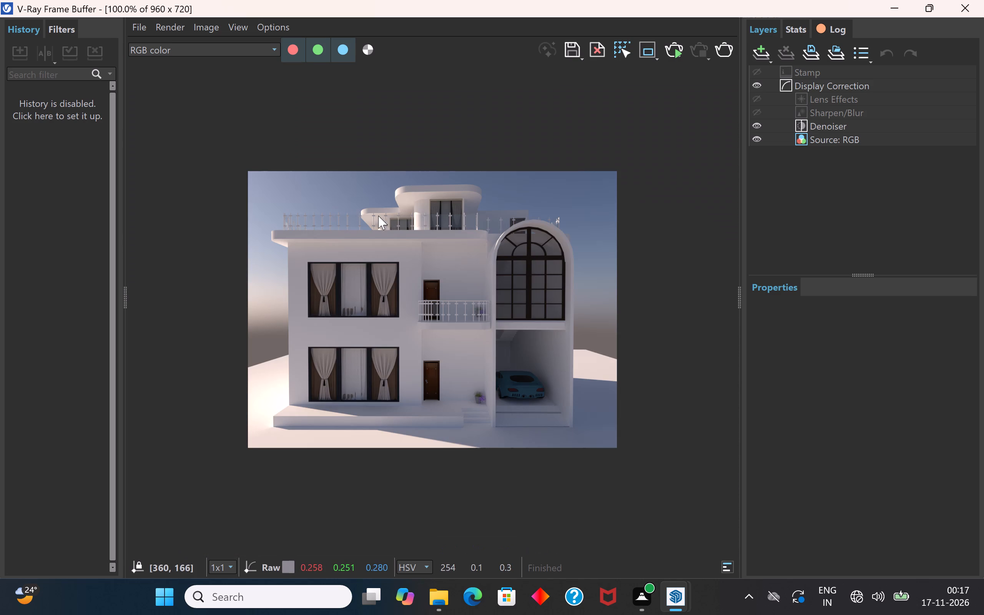
Save the render's current channel as a PNG named ELEVATION DESIGN 4 in the Sketchup intership file's PDF FILE folder.
left_click(146, 30)
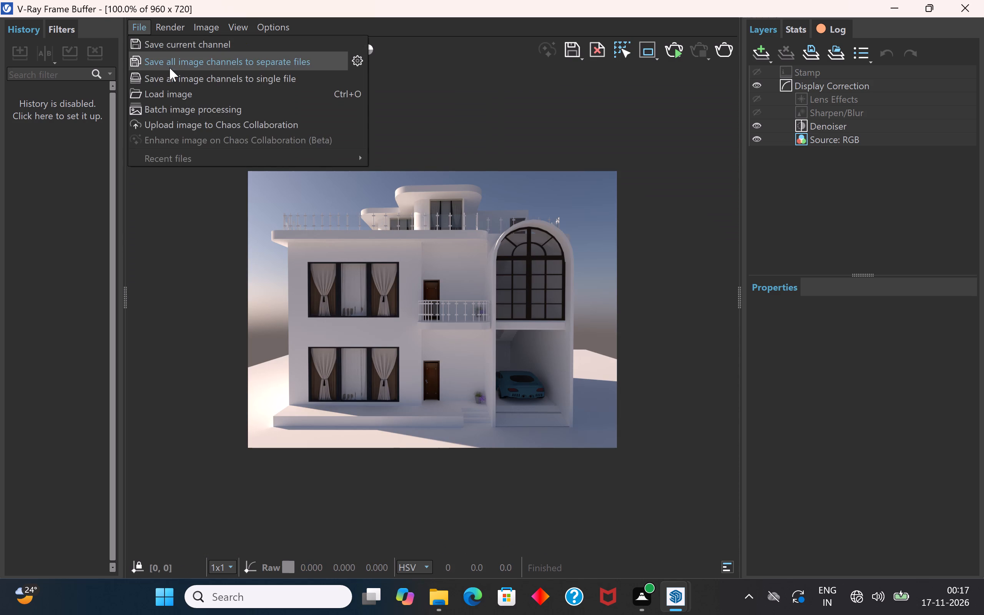
left_click(183, 48)
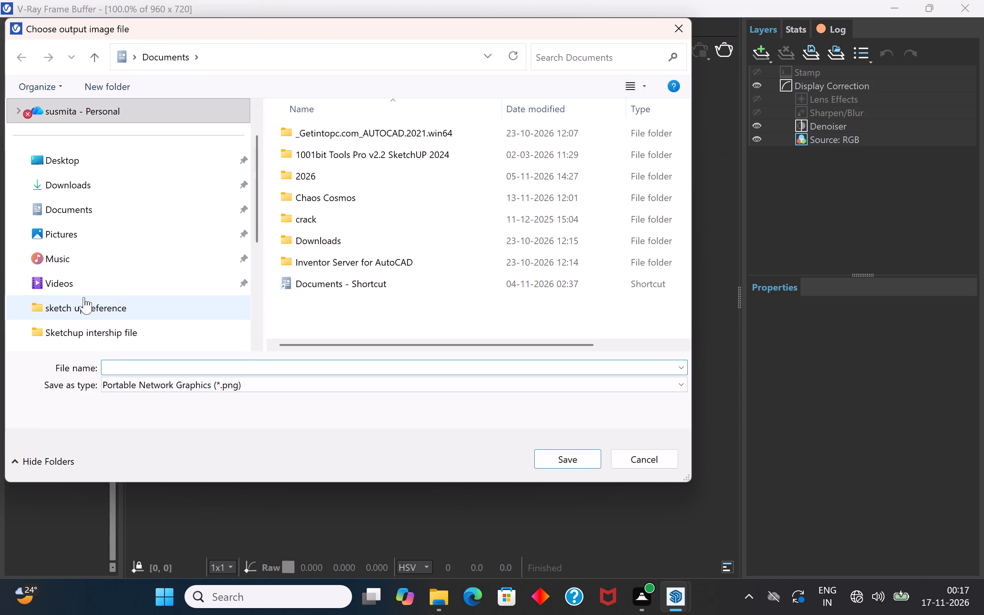
left_click(131, 158)
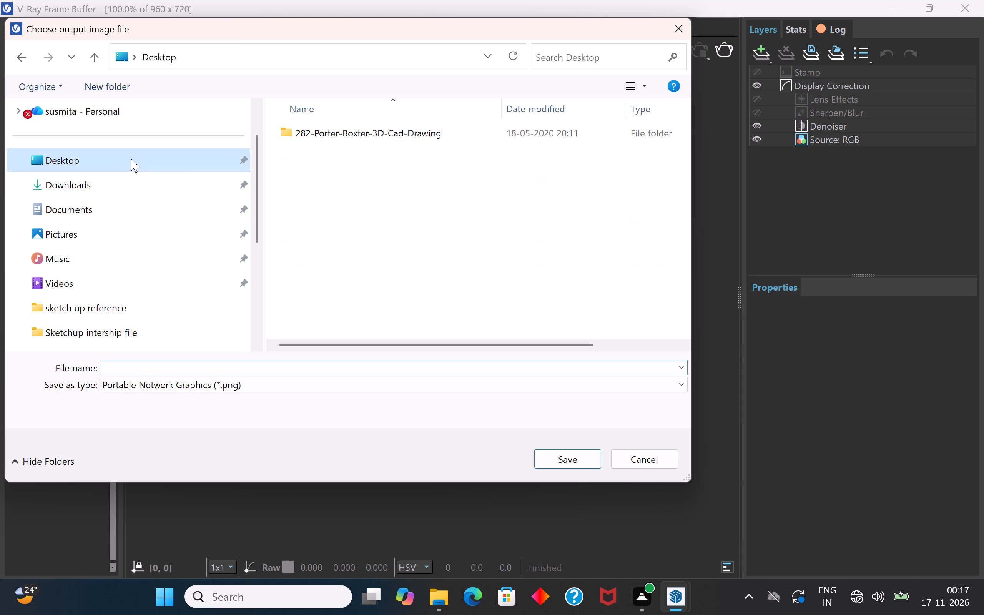
scroll(103, 300, "down", 5)
scroll(103, 300, "up", 1)
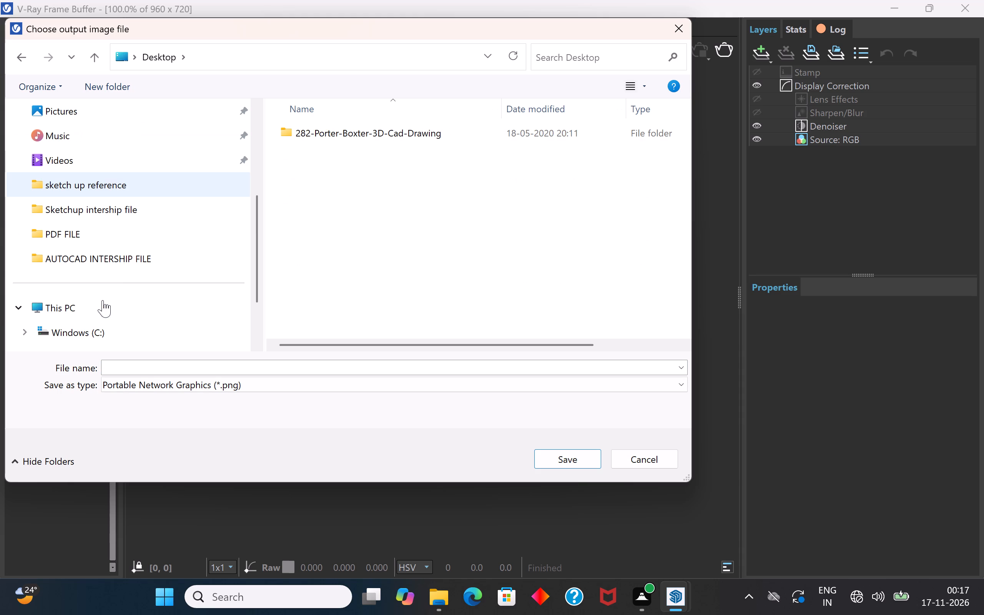
double_click(135, 208)
double_click(316, 138)
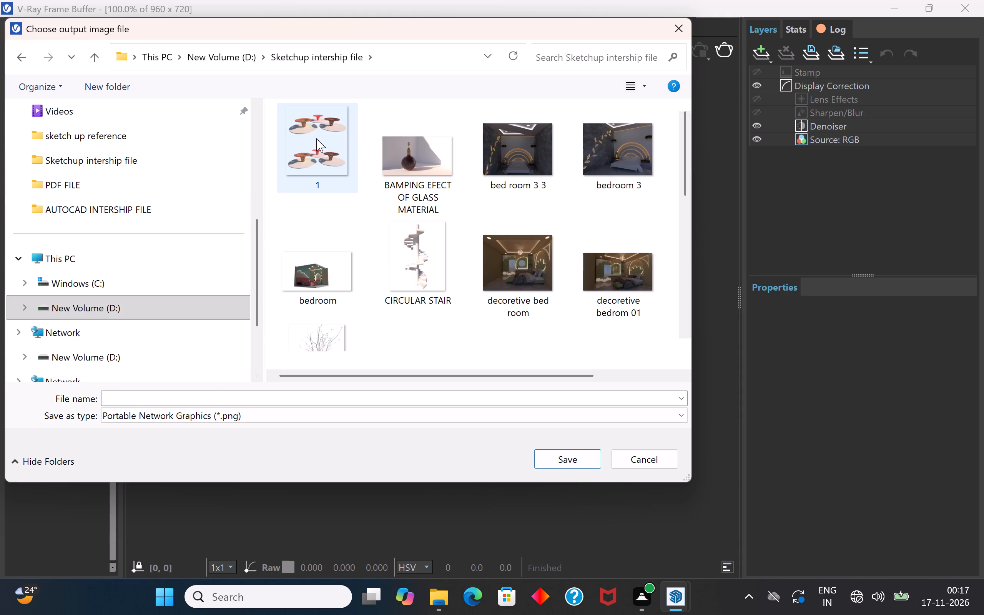
left_click(251, 372)
key("e")
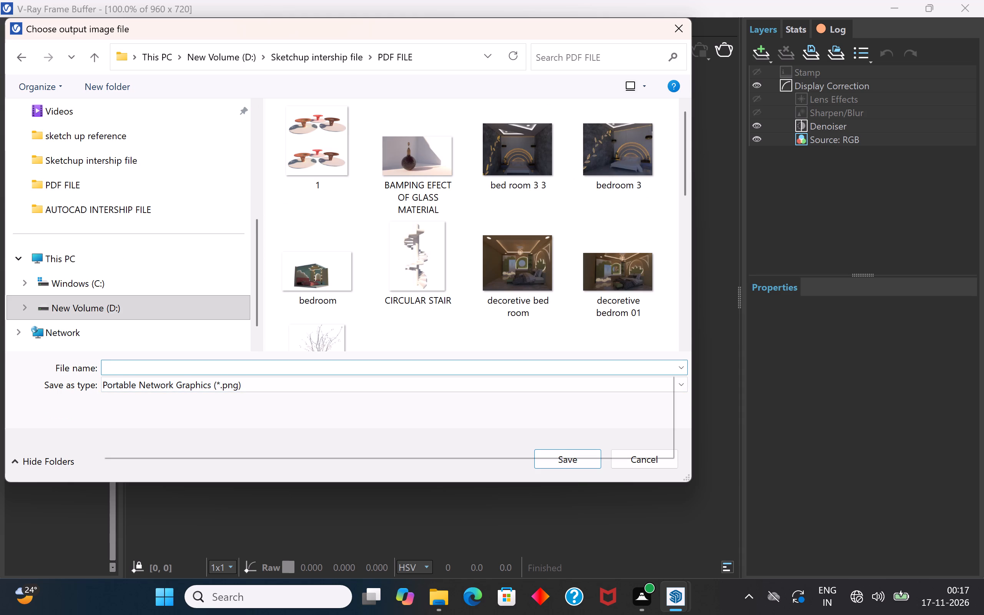
type("LEVATION")
key("space")
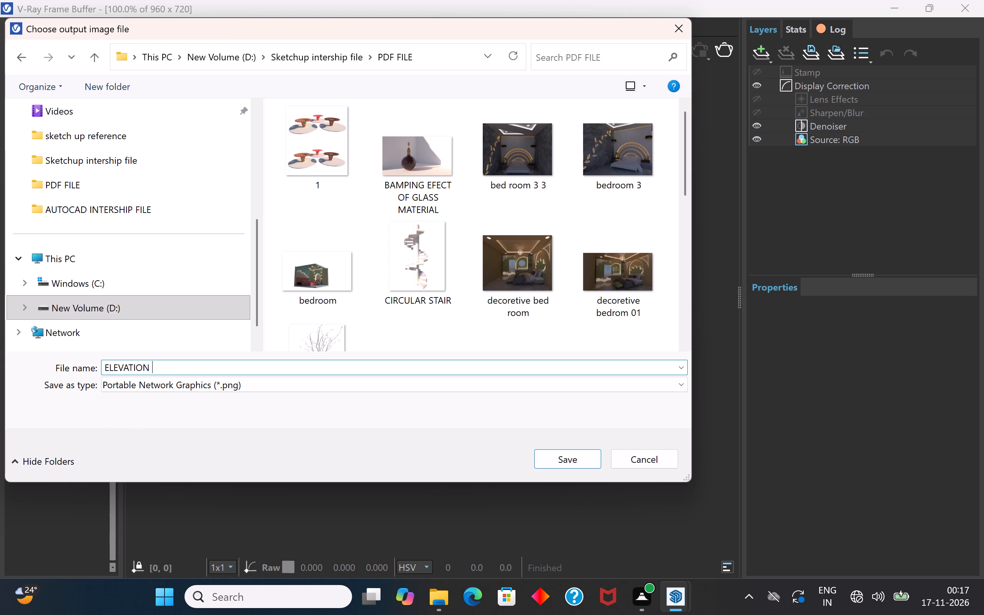
type("DESIGN 4")
left_click(568, 453)
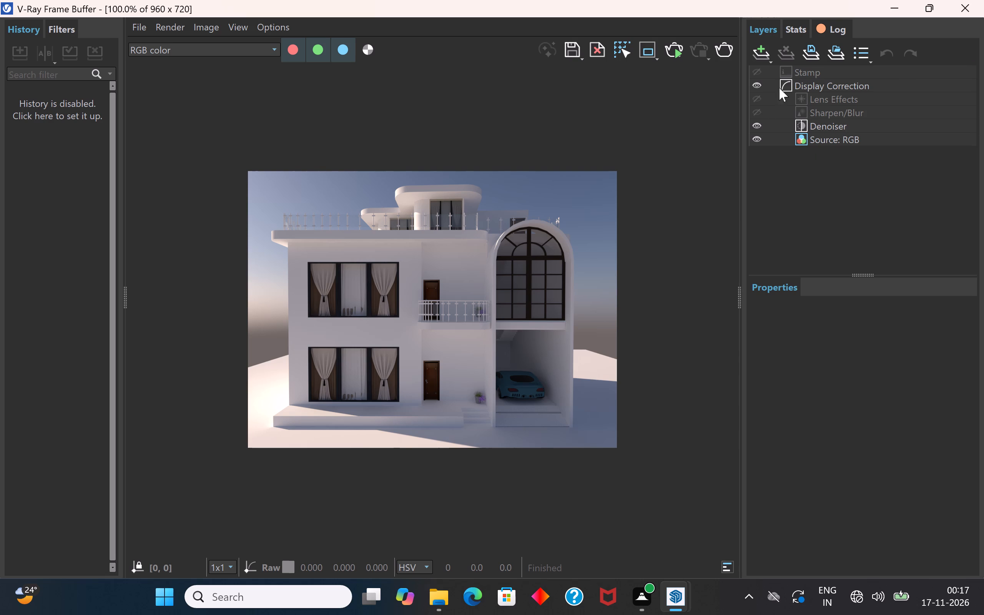
left_click(970, 5)
Turn off Safe Frame in the V-Ray render output settings.
scroll(486, 307, "down", 3)
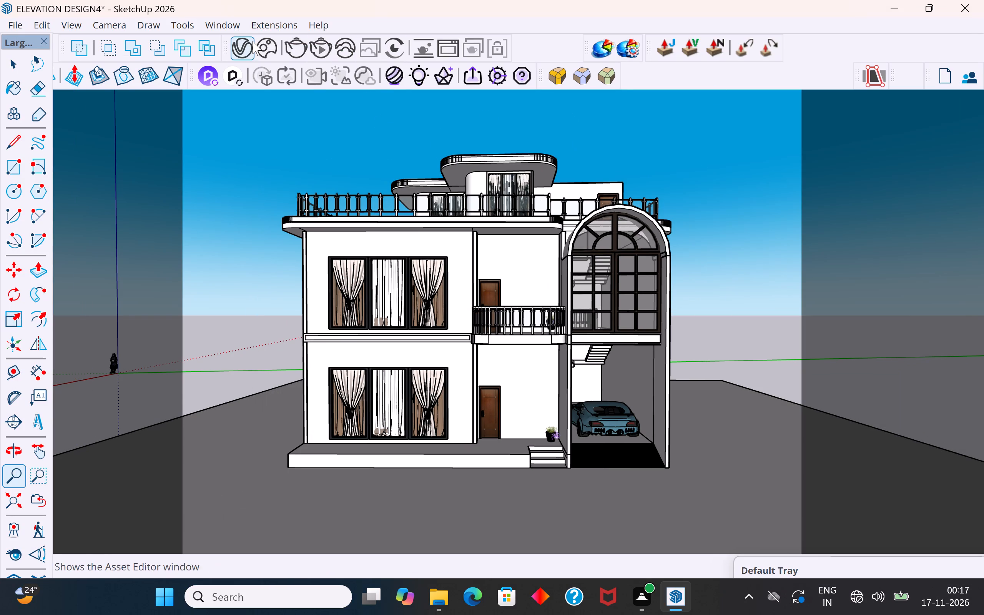
left_click(245, 47)
left_click(532, 63)
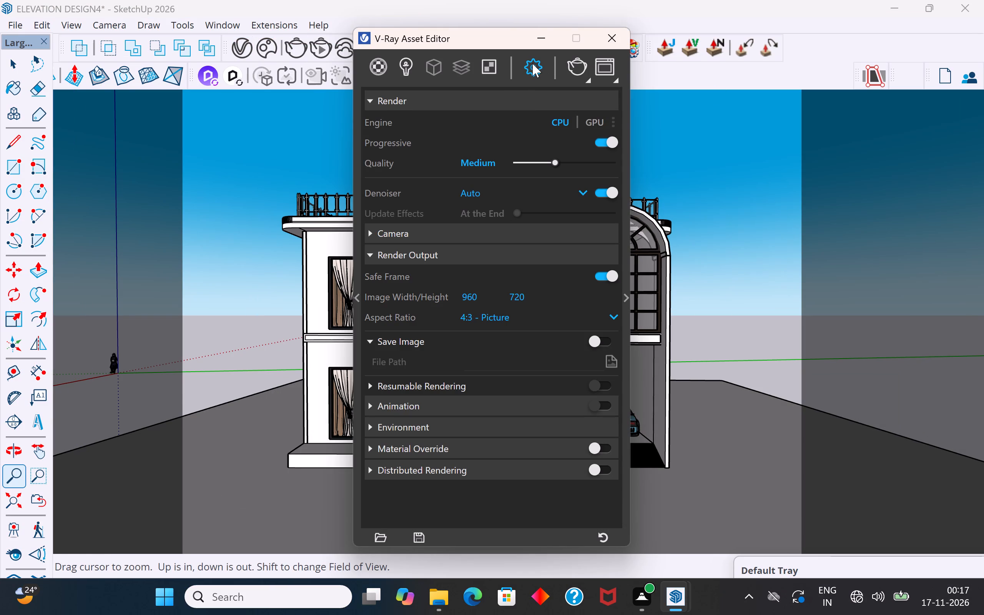
left_click(597, 276)
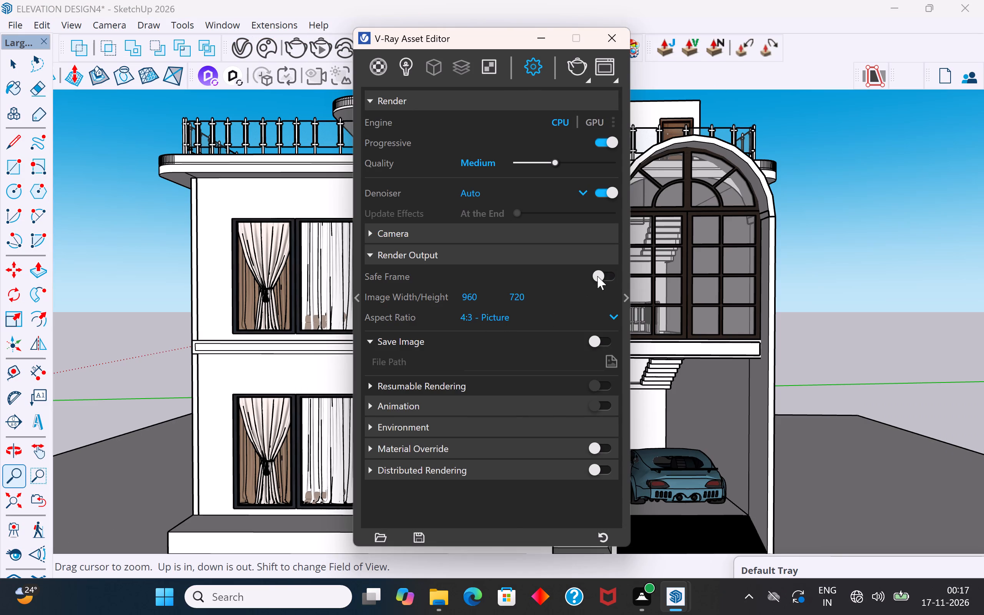
left_click(615, 41)
Rotate the entire house together with its ground plane slightly clockwise about the ground plane's rear corner beyond the garage side.
scroll(528, 229, "down", 10)
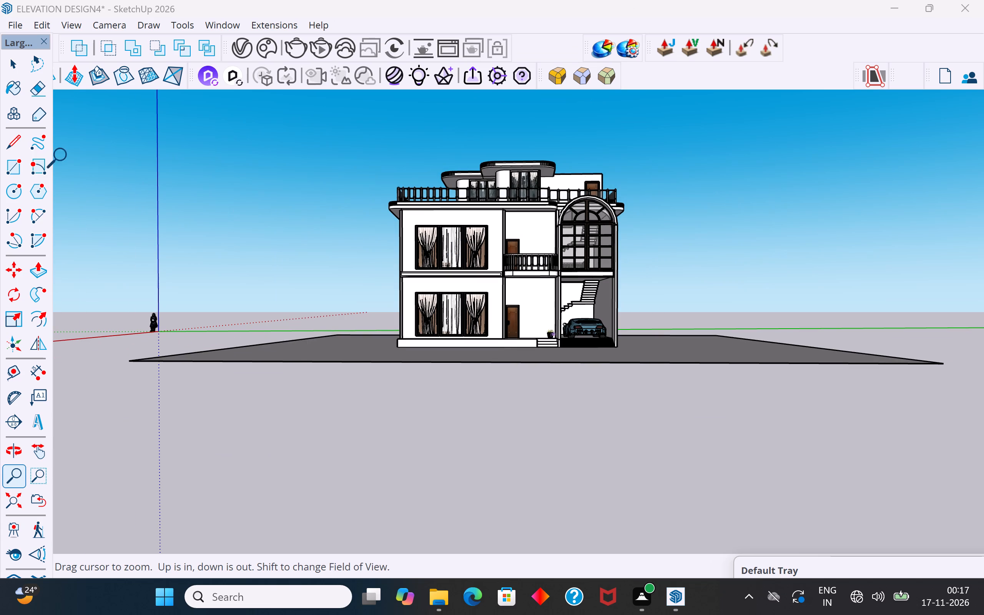
left_click(18, 66)
middle_click_drag(307, 243, 326, 364)
scroll(342, 336, "down", 4)
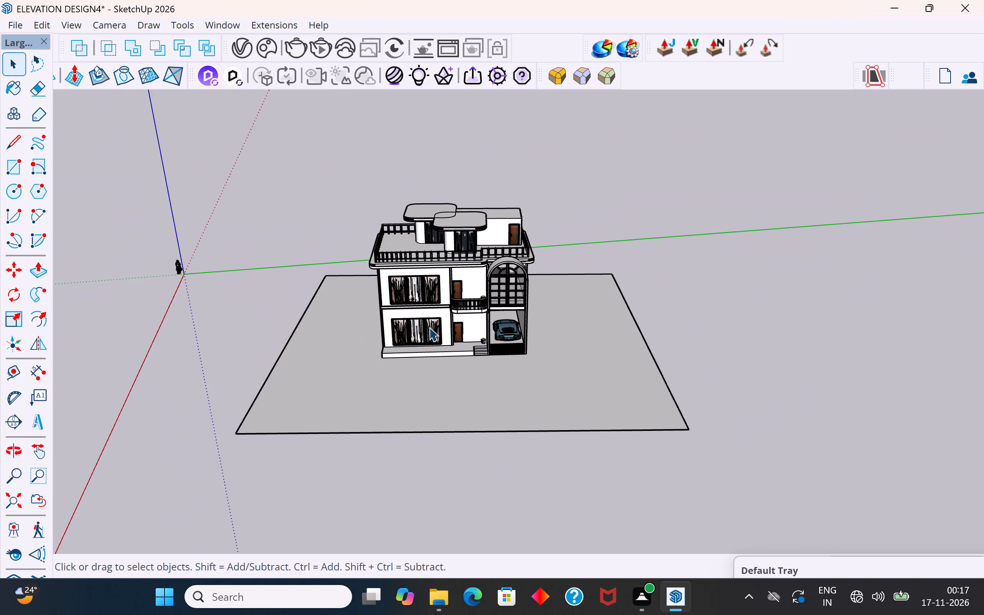
middle_click_drag(435, 327, 481, 316)
left_click_drag(755, 170, 146, 525)
left_click(222, 324)
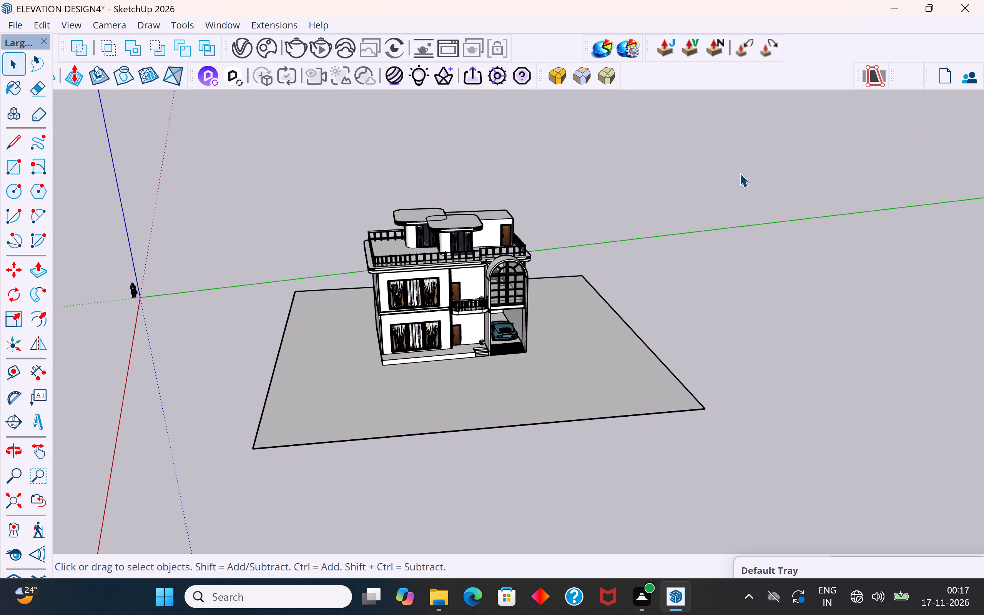
left_click_drag(771, 151, 239, 520)
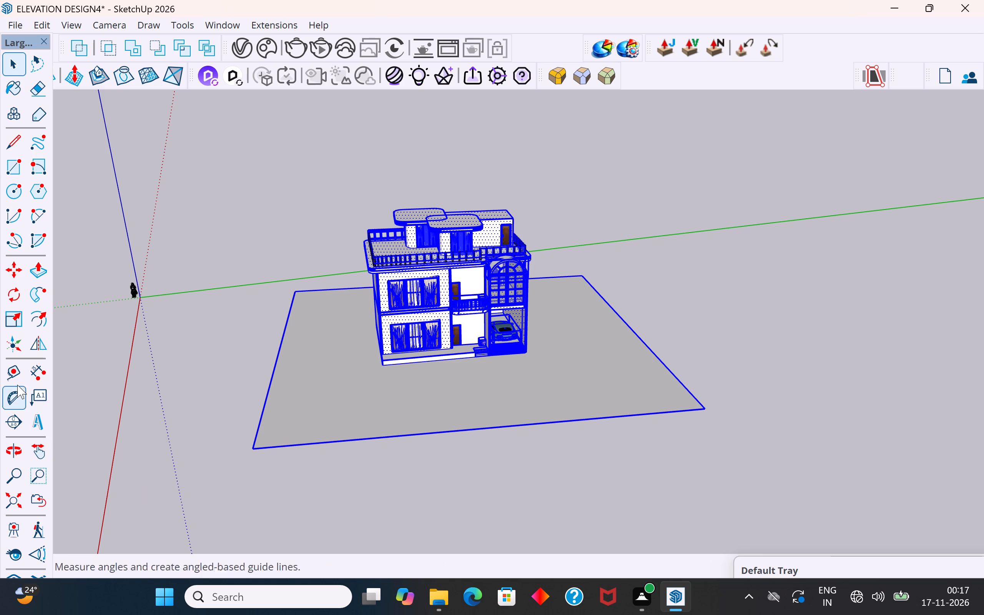
left_click(18, 291)
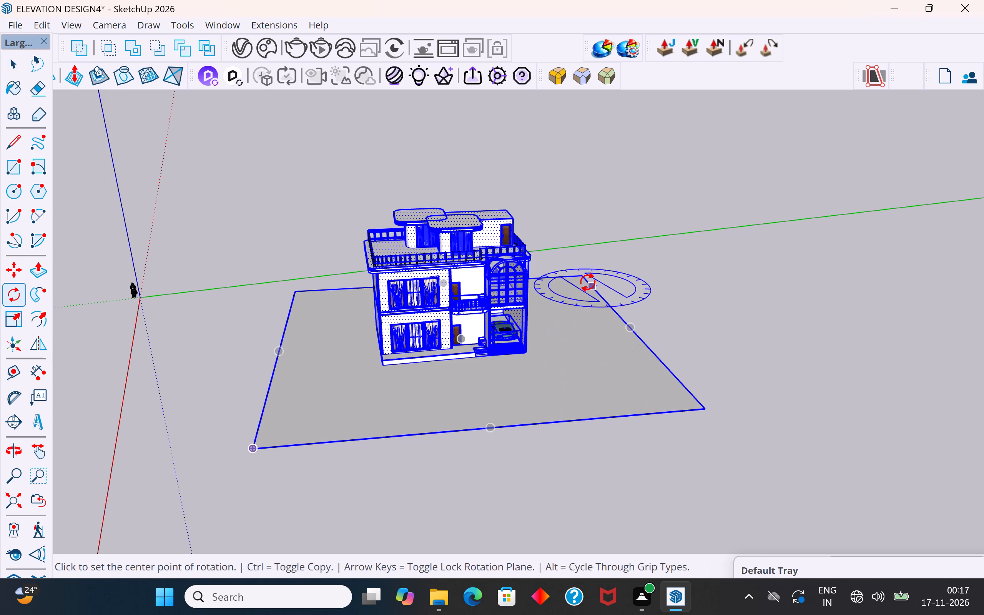
left_click(587, 281)
left_click(731, 443)
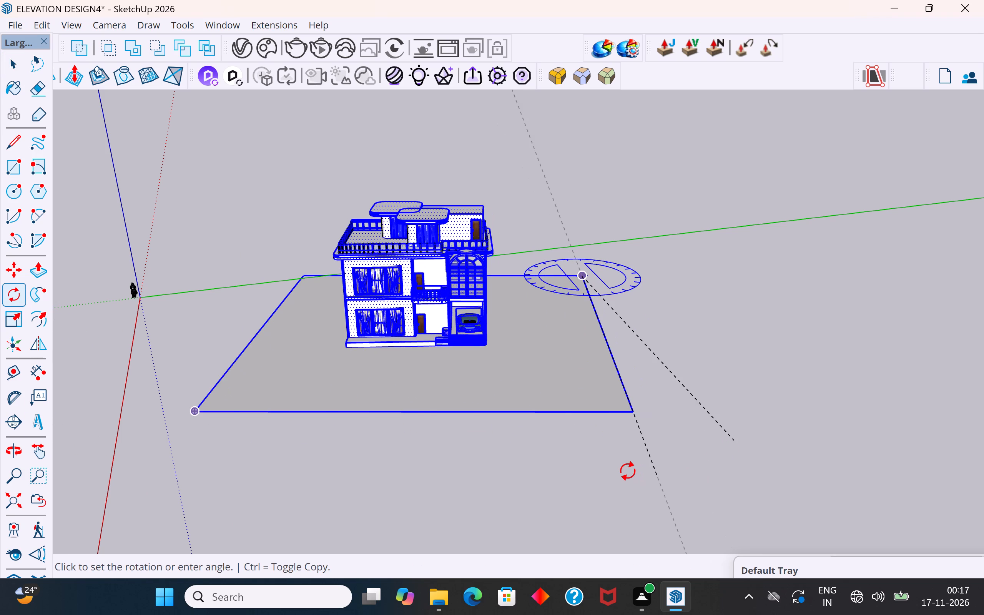
left_click(628, 470)
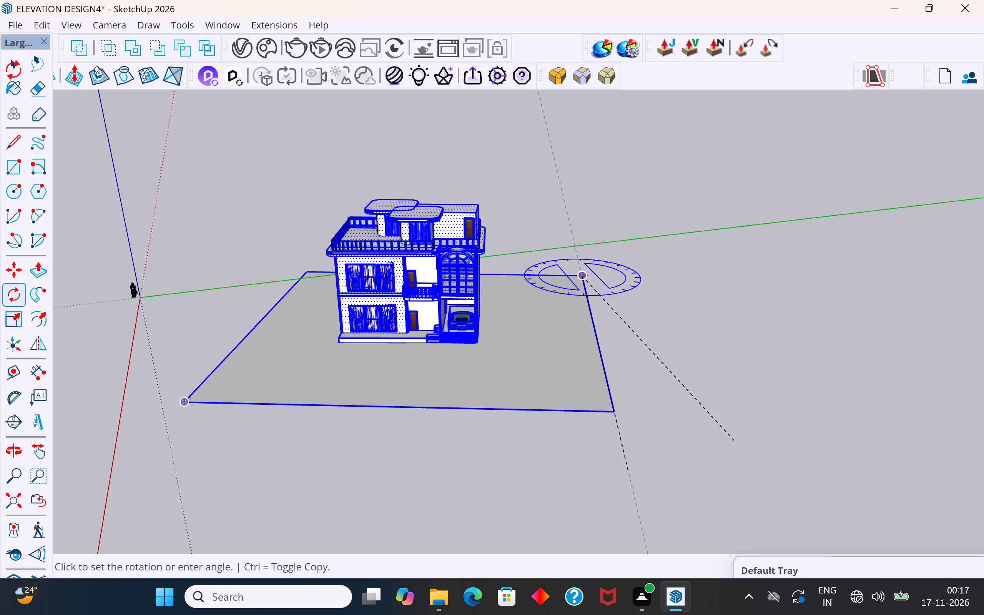
left_click(16, 70)
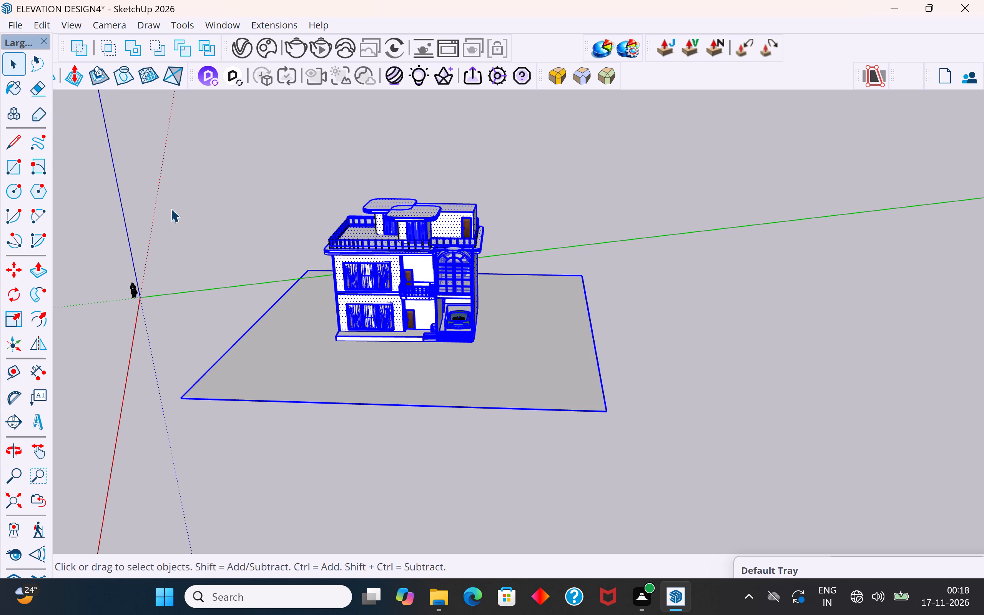
left_click(191, 230)
Examine the house from its front corner on the curtained-window side, at varying eye heights and distances.
middle_click_drag(287, 347, 429, 316)
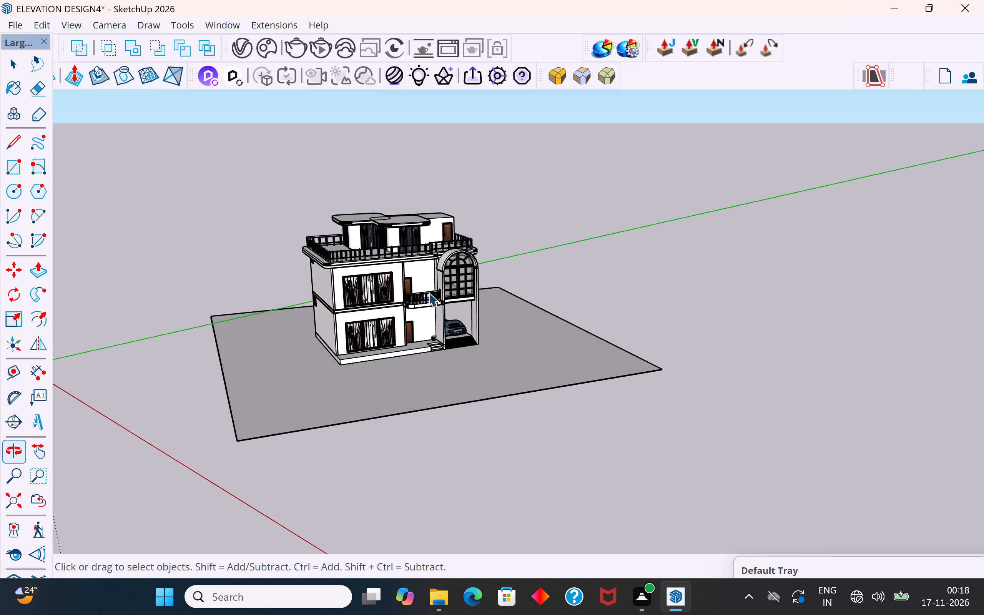
scroll(427, 288, "up", 2)
middle_click_drag(432, 235, 431, 214)
scroll(312, 196, "up", 4)
middle_click_drag(316, 173, 312, 164)
scroll(303, 166, "up", 2)
scroll(303, 166, "down", 2)
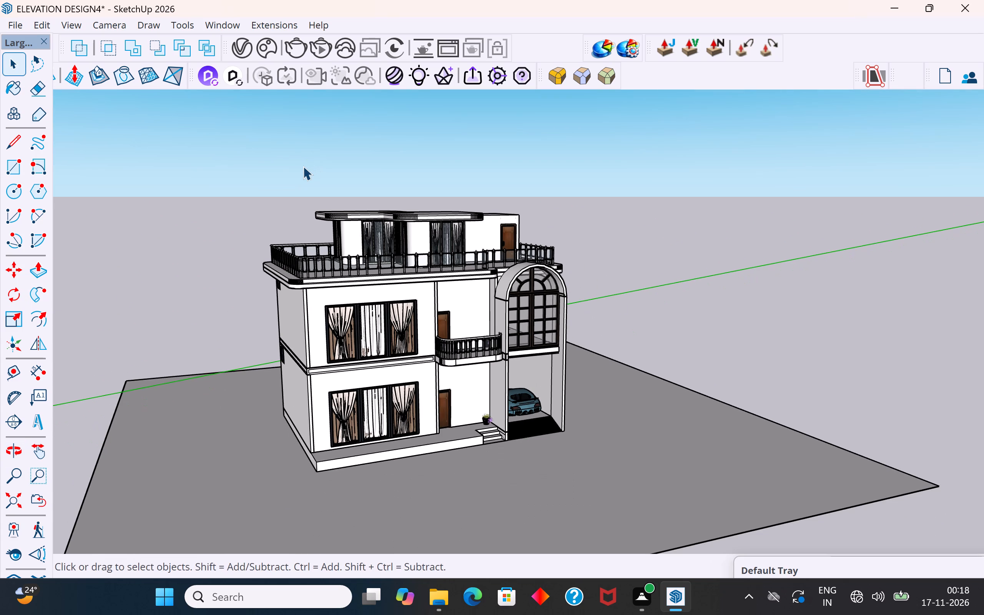
scroll(303, 166, "up", 1)
middle_click_drag(309, 293, 309, 268)
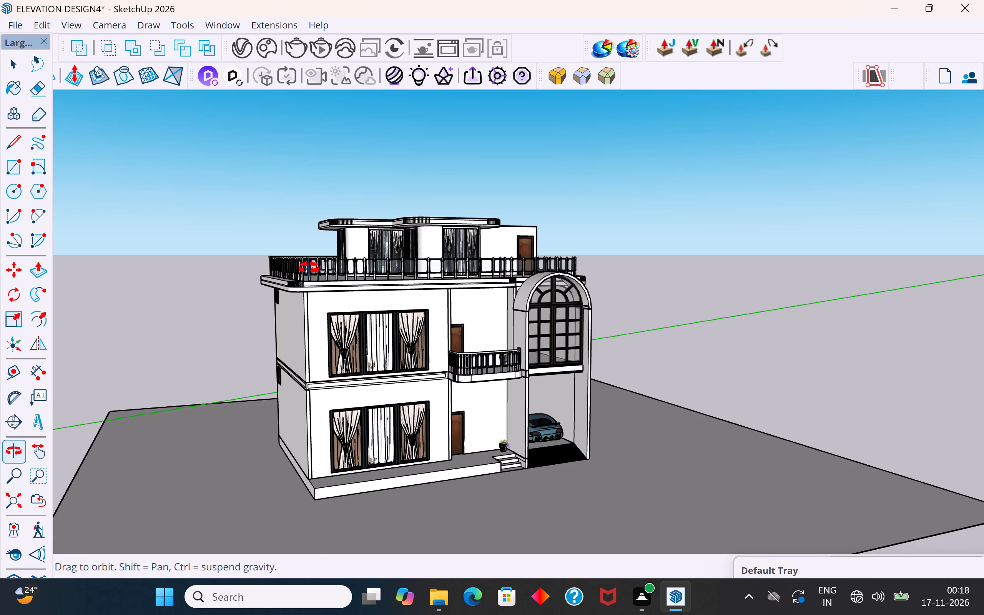
middle_click_drag(309, 268, 308, 268)
middle_click_drag(233, 311, 218, 351)
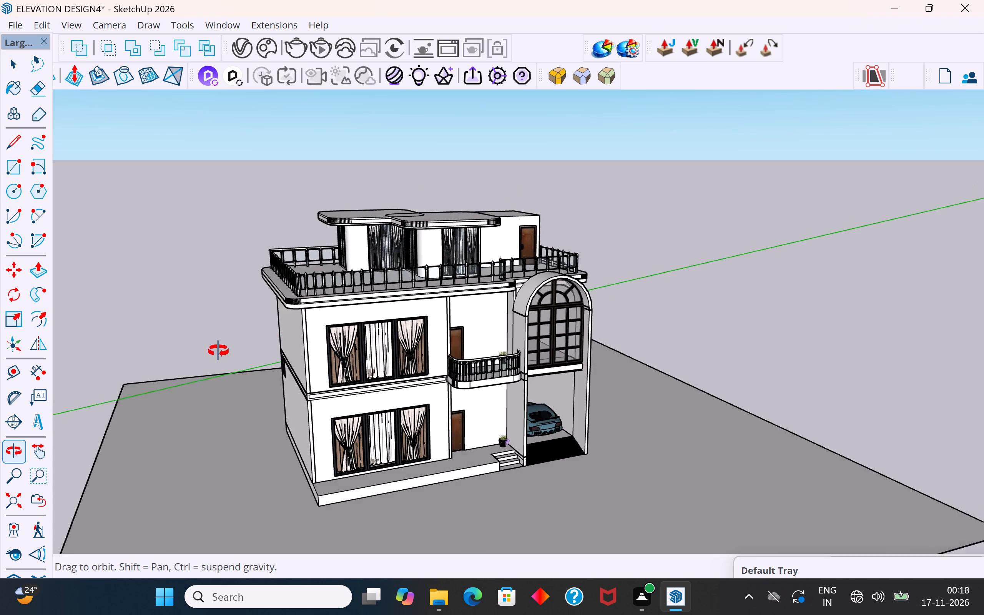
middle_click_drag(218, 351, 234, 339)
middle_click_drag(204, 430, 206, 404)
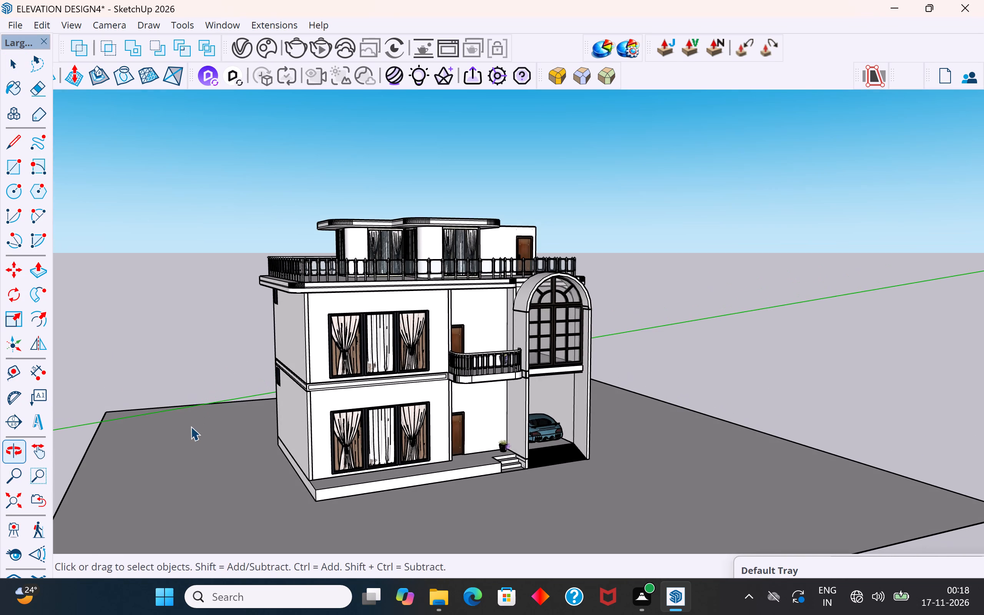
middle_click_drag(191, 426, 196, 411)
middle_click_drag(167, 454, 150, 485)
scroll(186, 486, "up", 1)
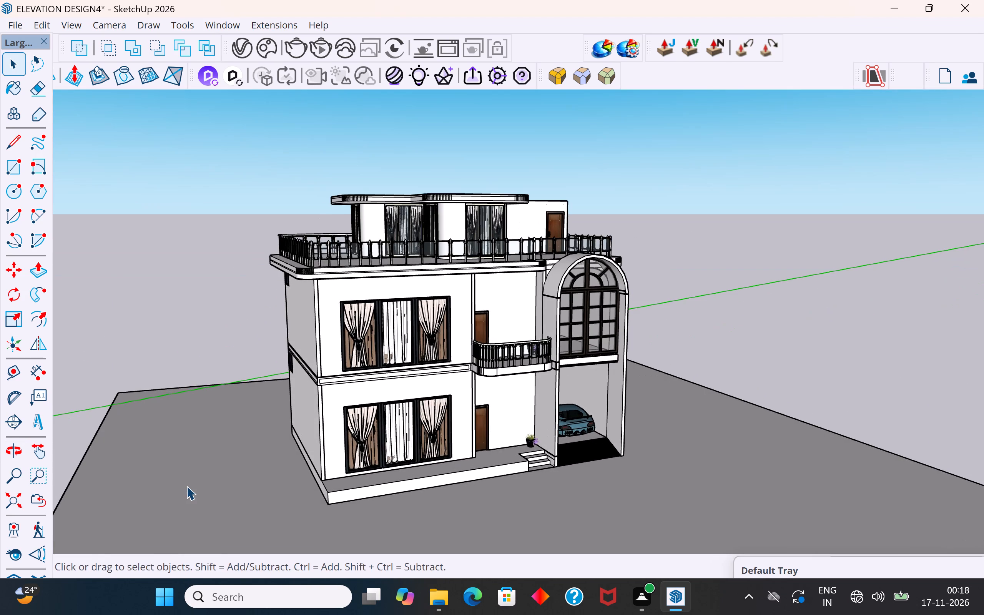
middle_click_drag(186, 486, 187, 512)
scroll(186, 486, "up", 1)
middle_click_drag(189, 507, 188, 501)
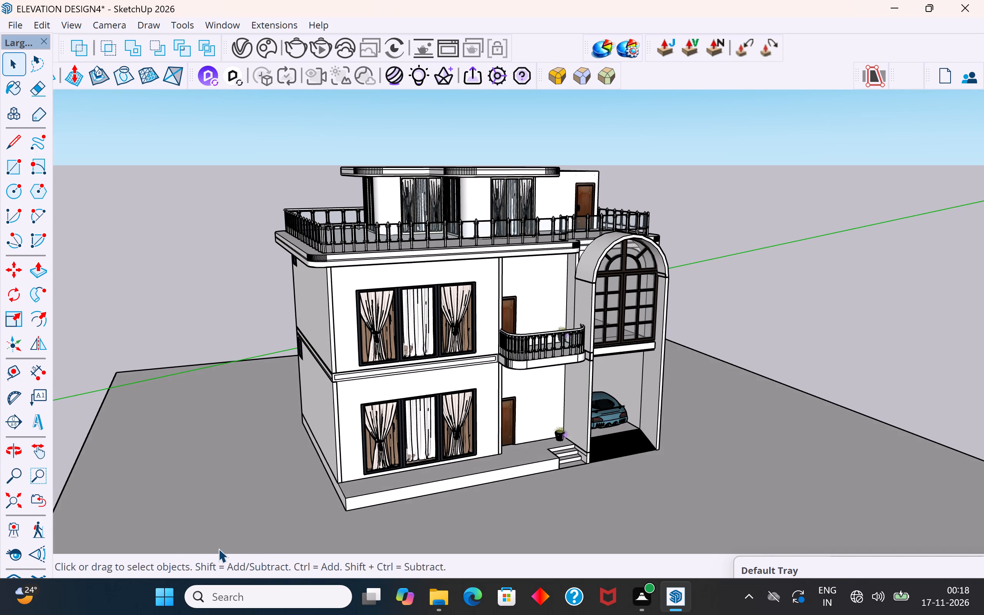
Switch the camera to Two-Point Perspective with the house seen from its front corner on the curtained-window side.
middle_click_drag(380, 472, 373, 464)
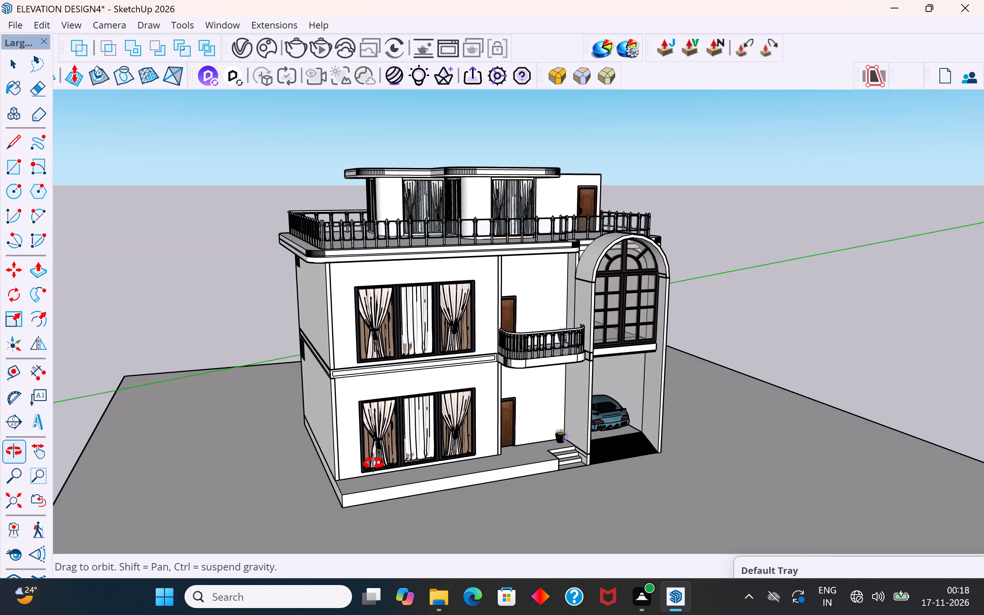
middle_click_drag(373, 464, 392, 454)
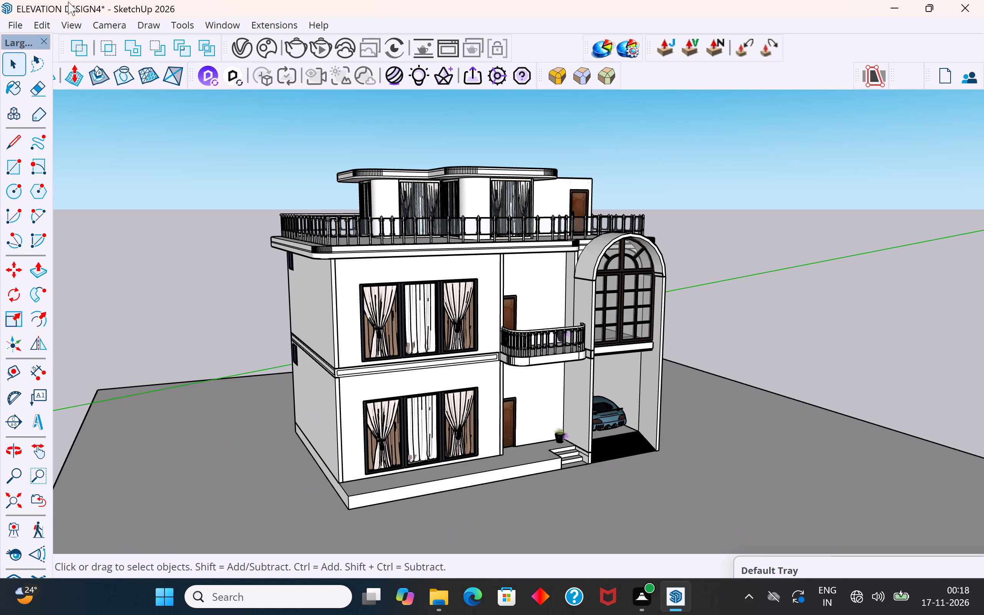
left_click(101, 25)
left_click(140, 143)
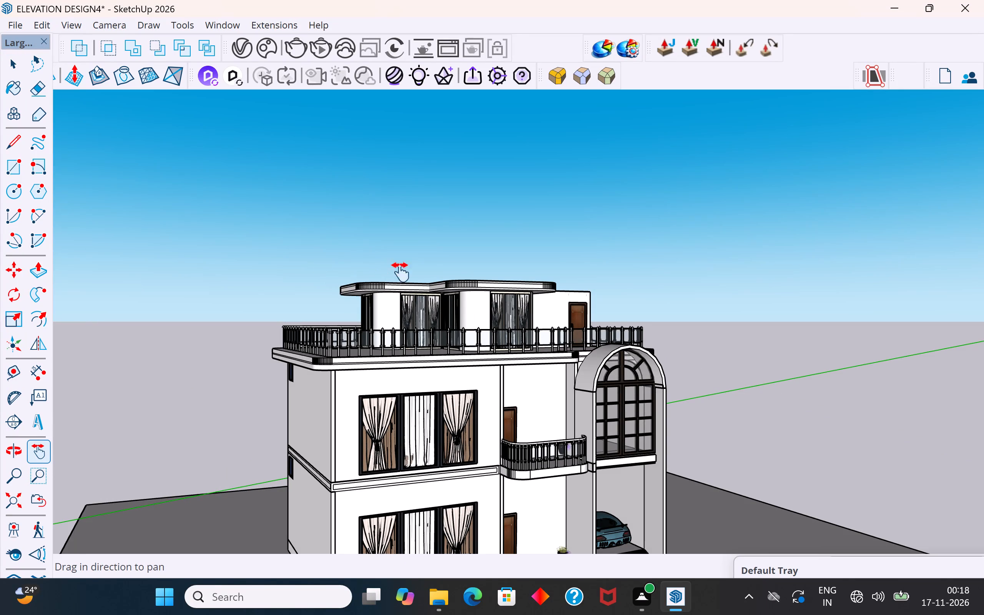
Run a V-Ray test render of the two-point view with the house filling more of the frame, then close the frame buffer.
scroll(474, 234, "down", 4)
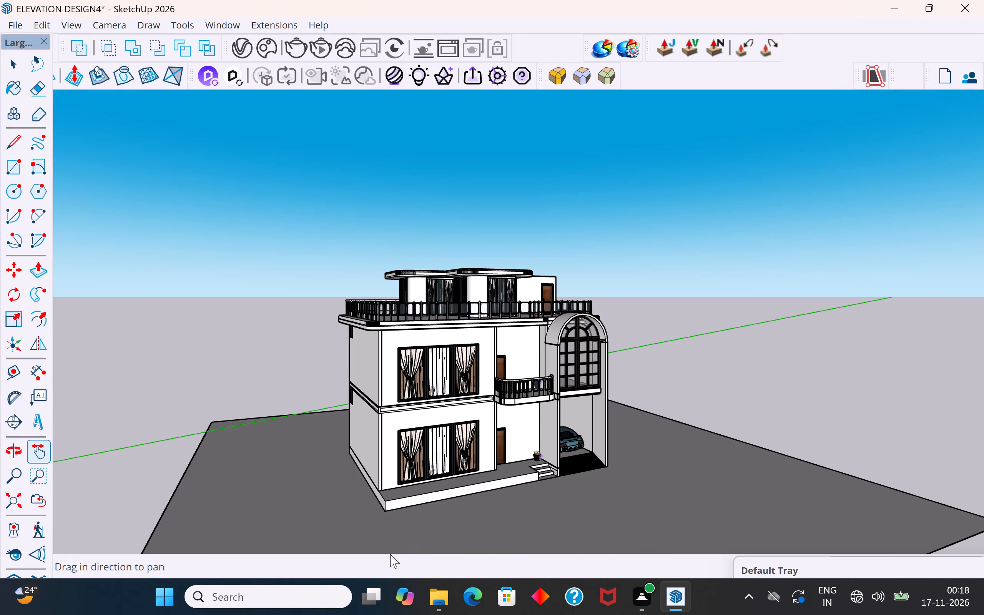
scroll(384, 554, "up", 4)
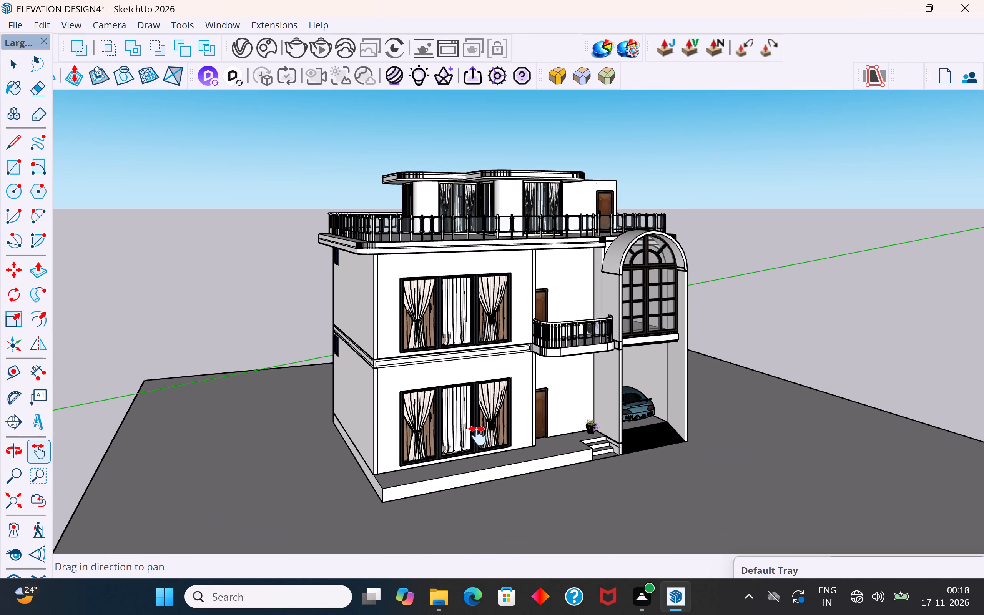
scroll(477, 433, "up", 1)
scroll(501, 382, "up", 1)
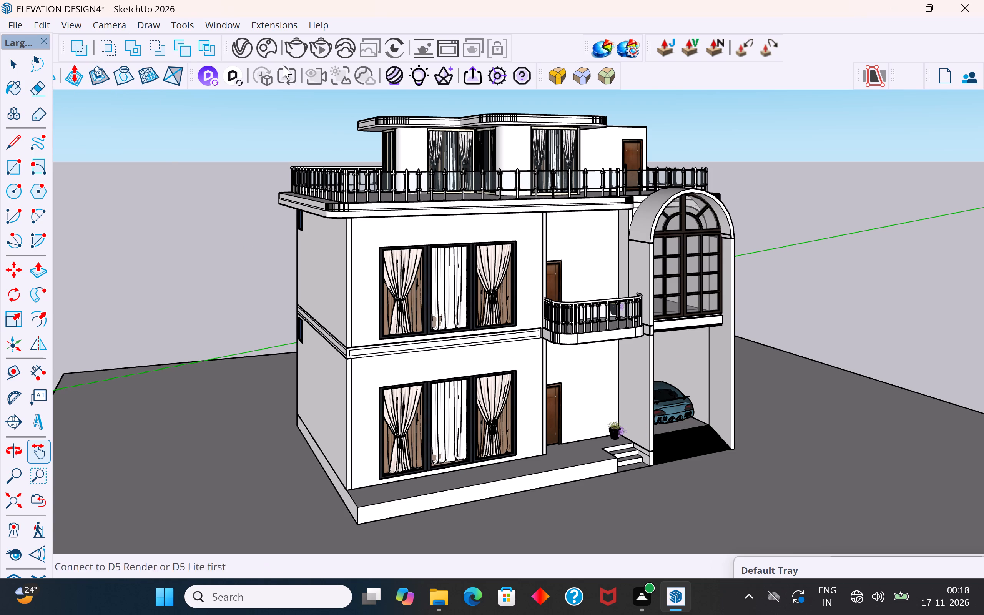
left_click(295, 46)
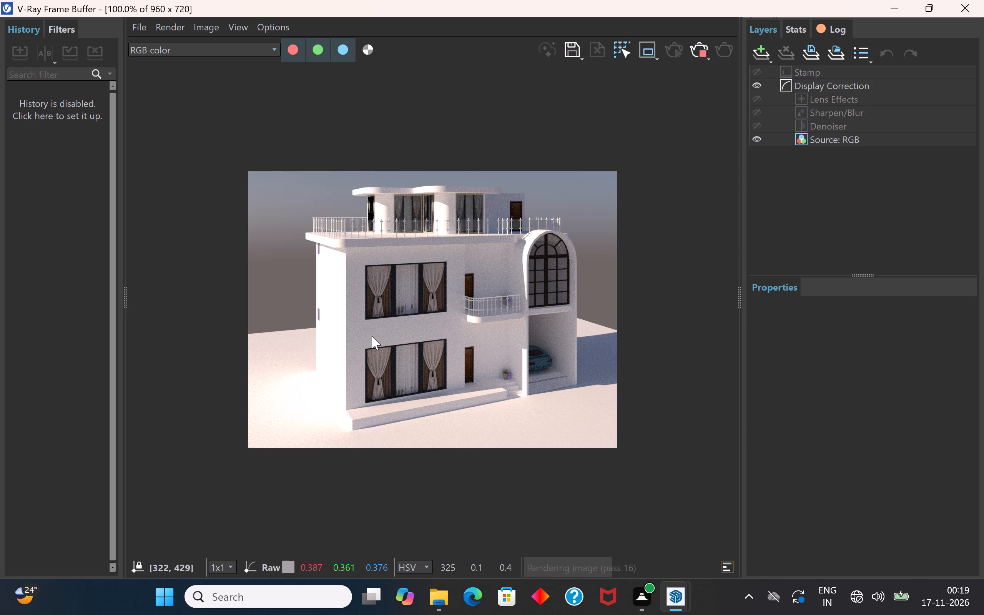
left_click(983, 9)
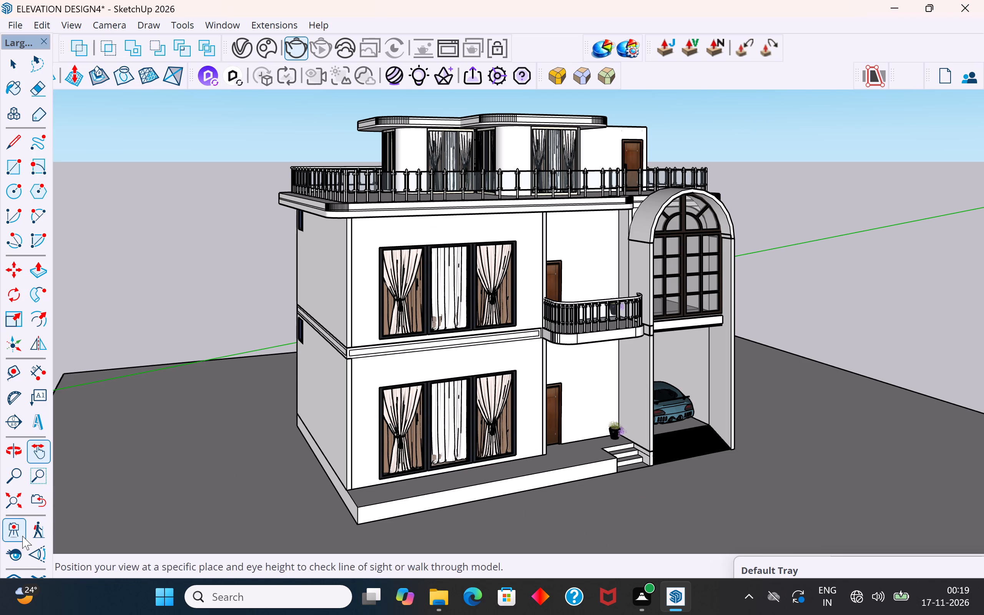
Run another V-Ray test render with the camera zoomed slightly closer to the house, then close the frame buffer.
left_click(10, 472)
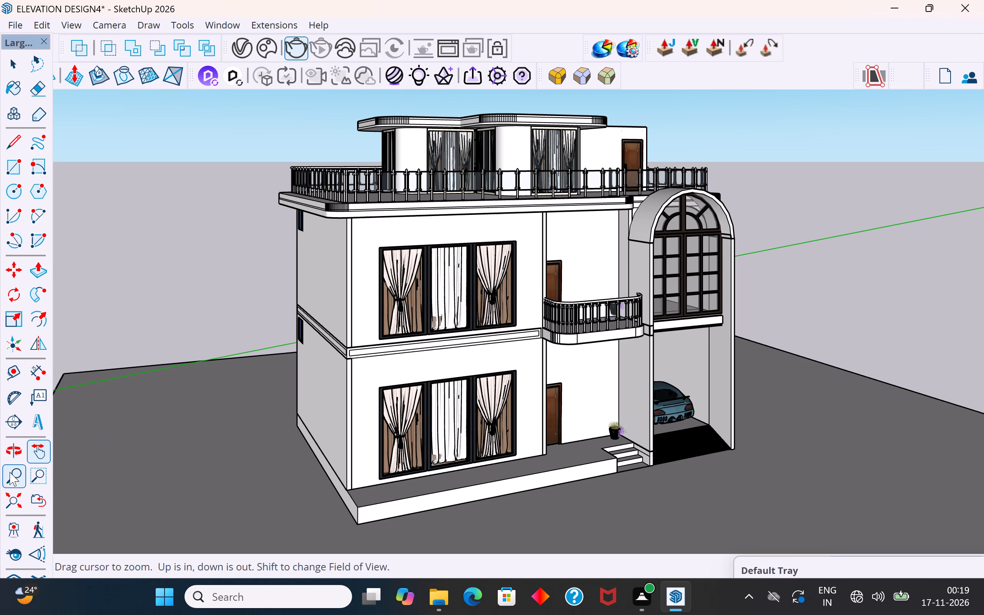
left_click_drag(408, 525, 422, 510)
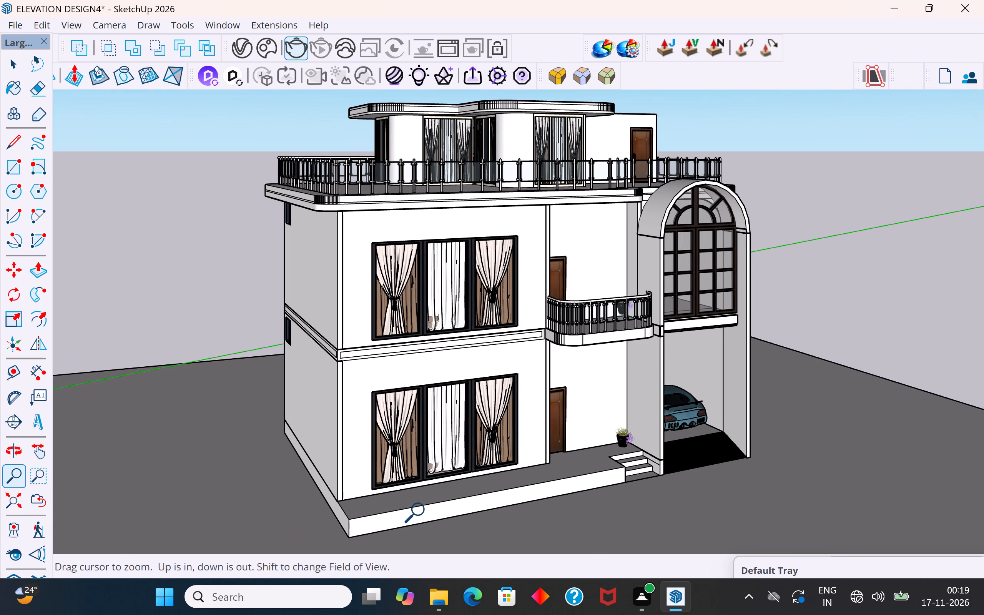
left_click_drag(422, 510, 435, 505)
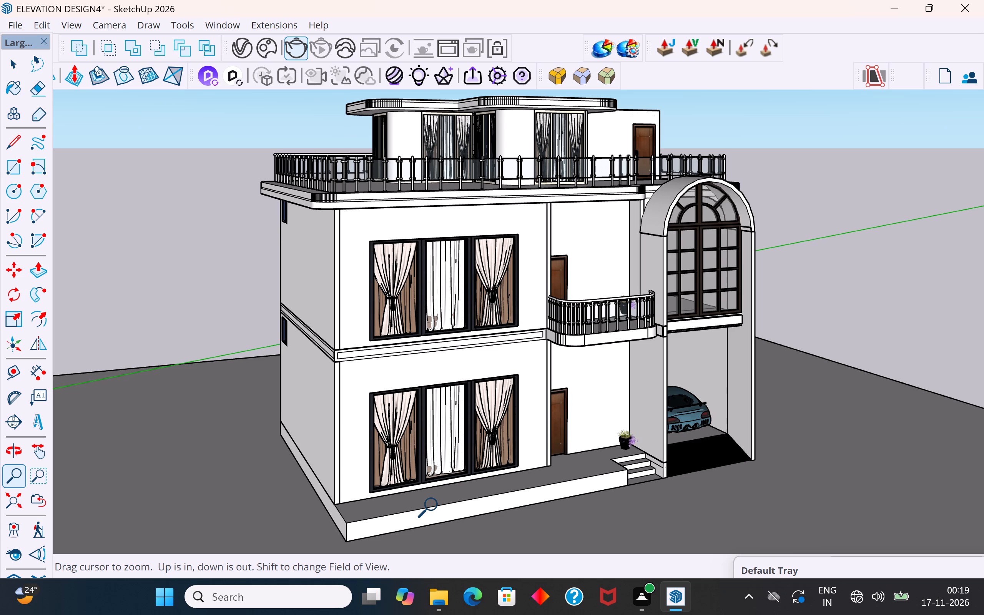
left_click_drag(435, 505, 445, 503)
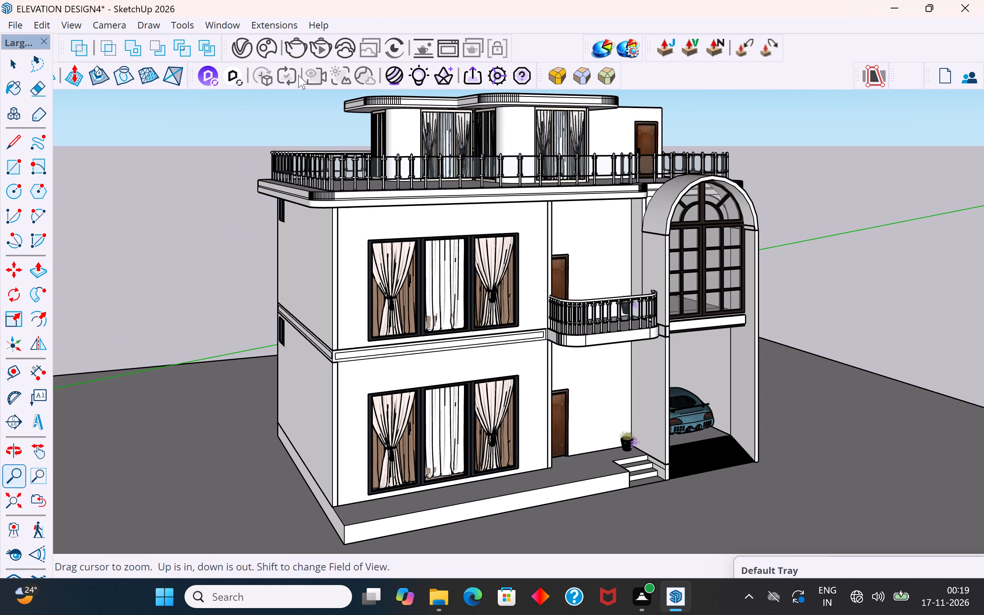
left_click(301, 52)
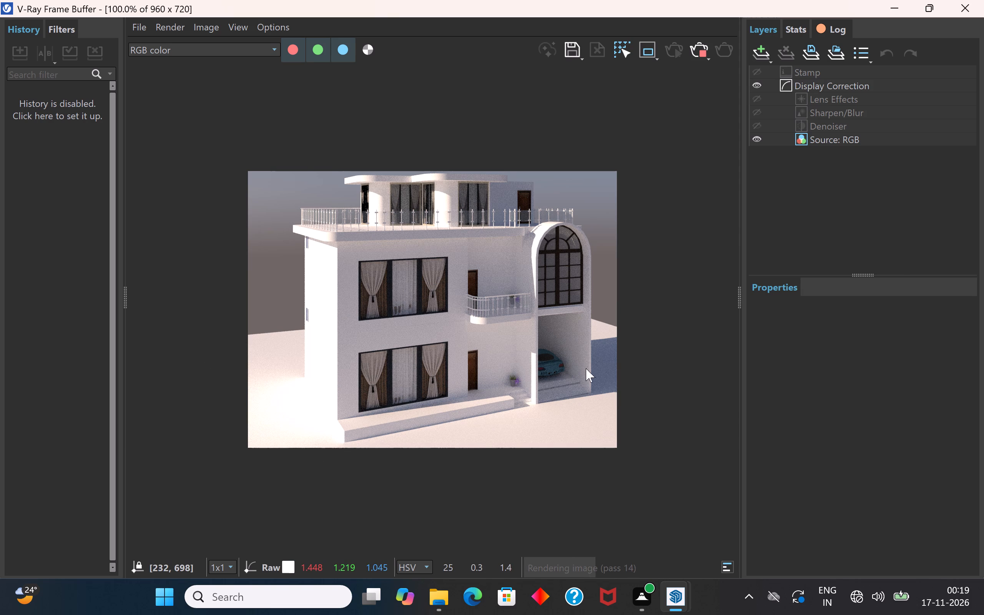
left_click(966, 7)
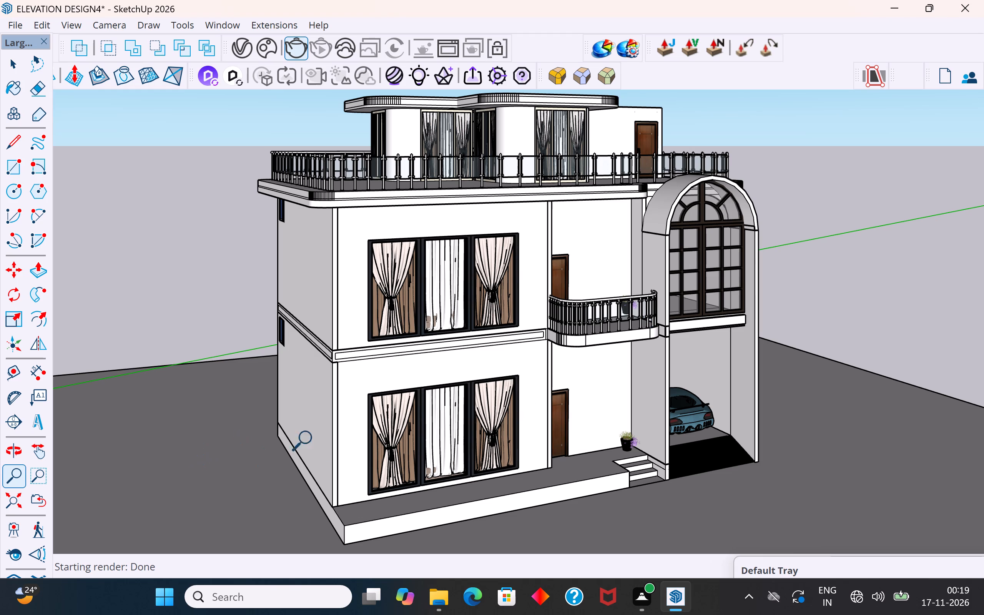
Render the two-point view in V-Ray from slightly farther back, leaving space around the whole house.
left_click_drag(493, 433, 508, 472)
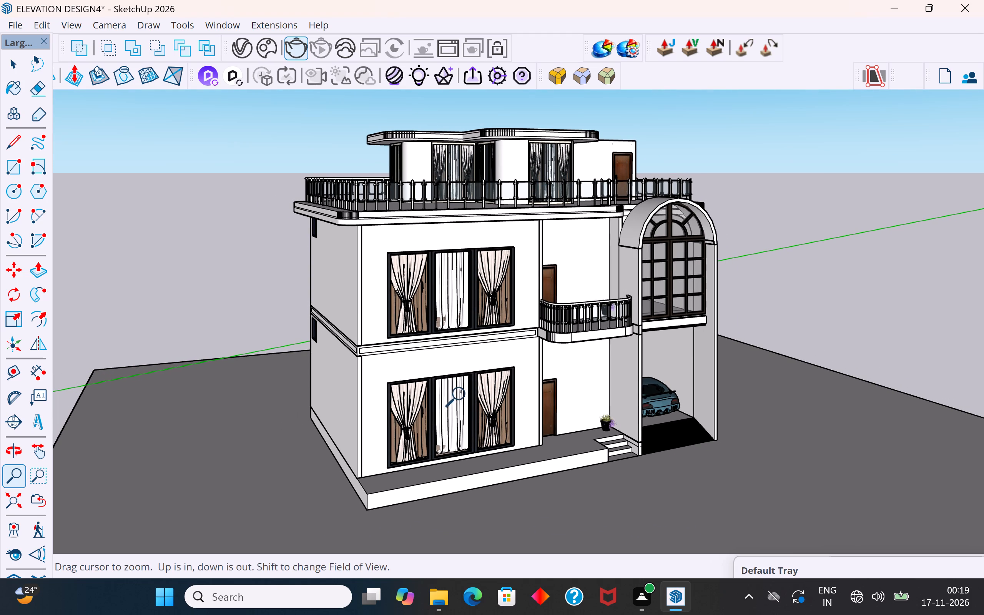
left_click(293, 47)
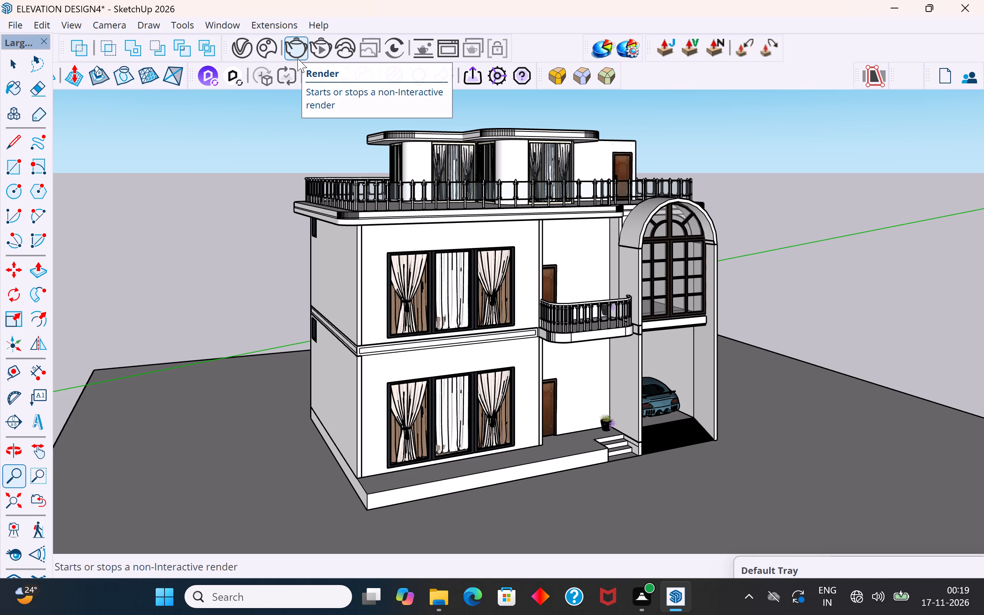
left_click(298, 49)
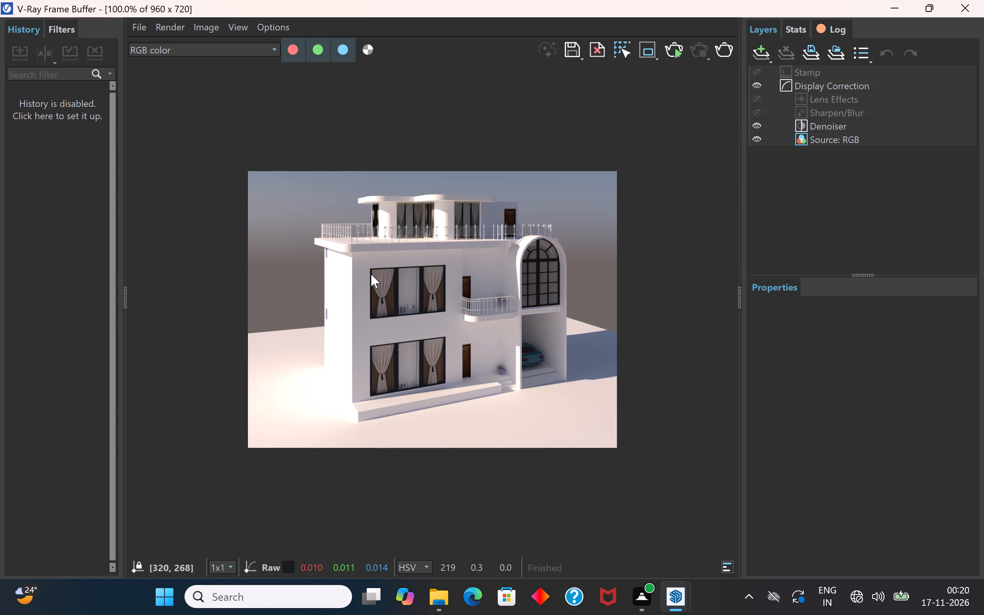
Examine the finished render up close, from the curtained windows and entrance to the garage and roof terrace, then close it.
scroll(419, 261, "up", 1)
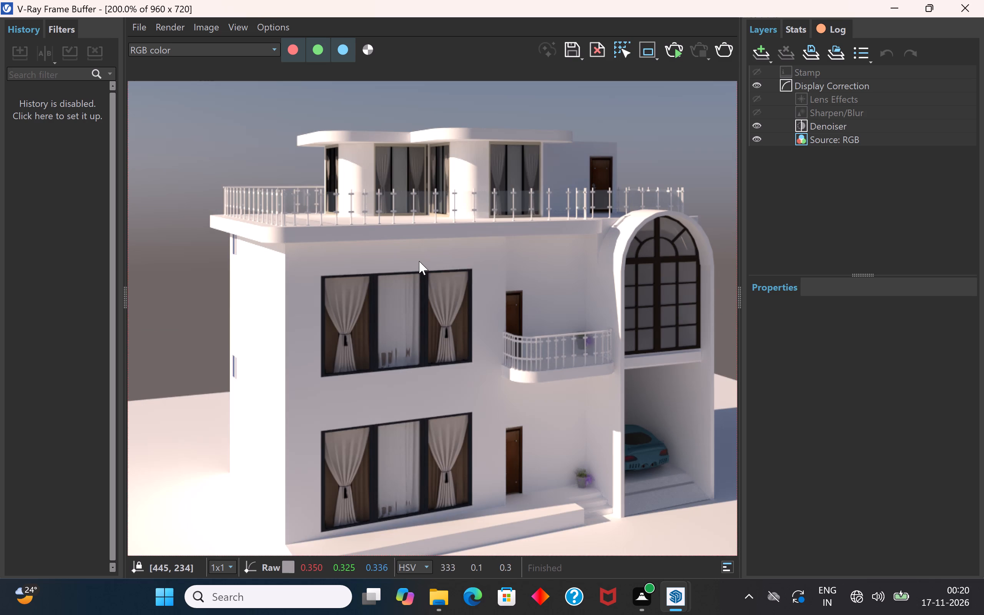
scroll(419, 261, "down", 1)
scroll(475, 412, "up", 1)
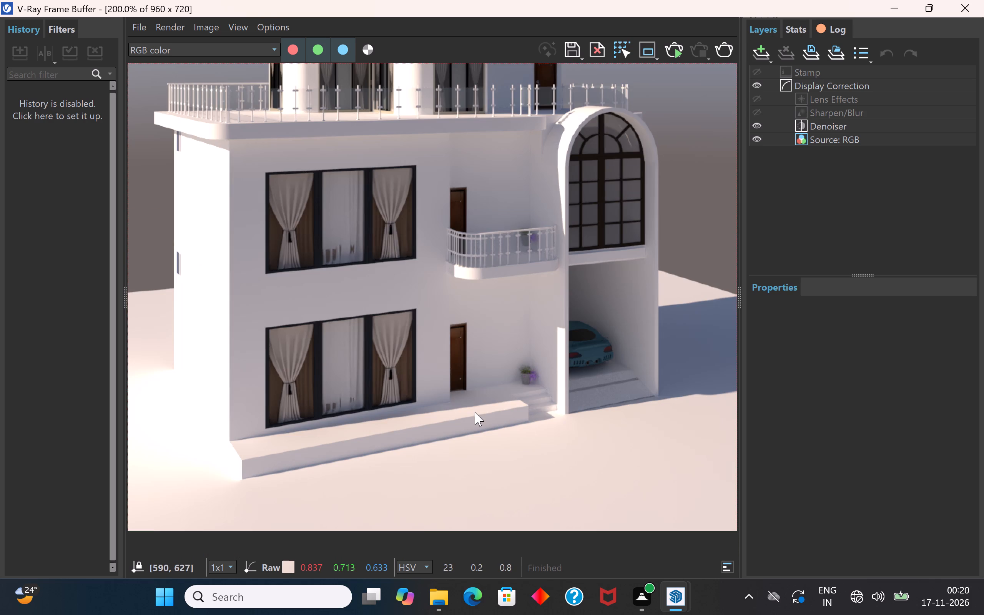
scroll(475, 412, "down", 1)
scroll(475, 412, "up", 1)
scroll(475, 412, "down", 1)
scroll(524, 193, "up", 2)
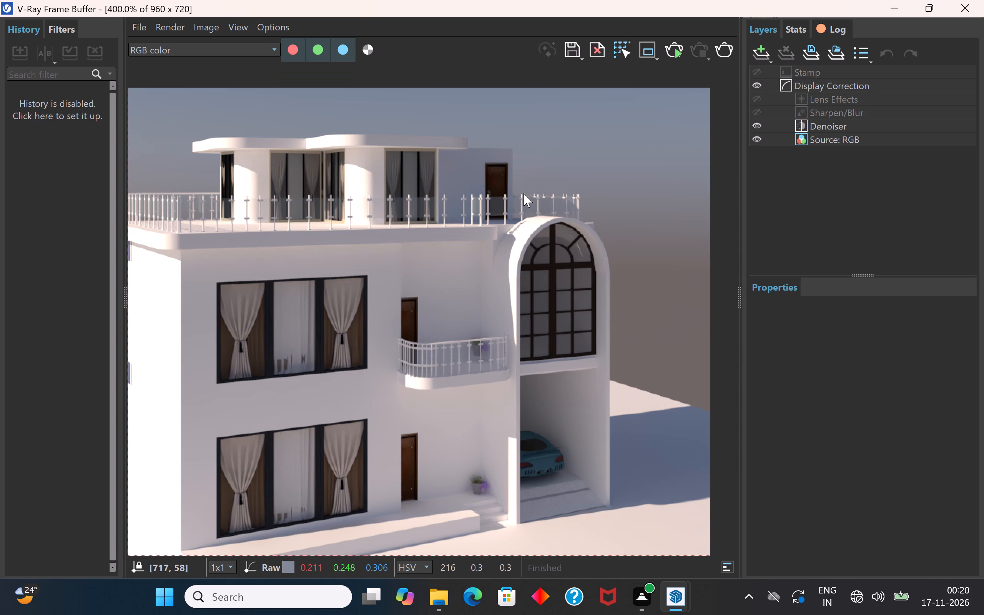
scroll(524, 193, "down", 1)
scroll(344, 157, "up", 2)
scroll(344, 157, "down", 1)
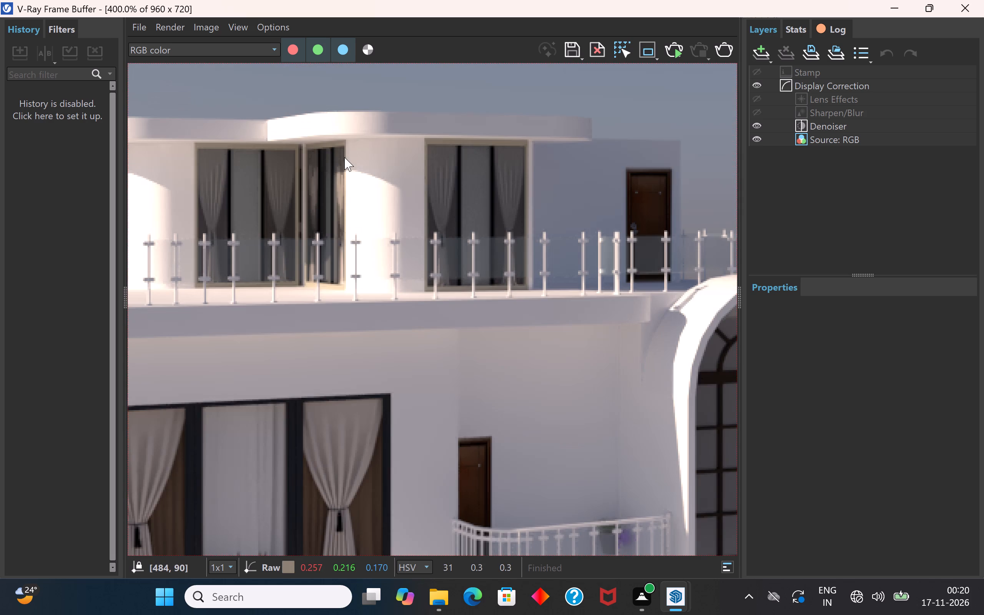
scroll(344, 157, "down", 2)
left_click(958, 8)
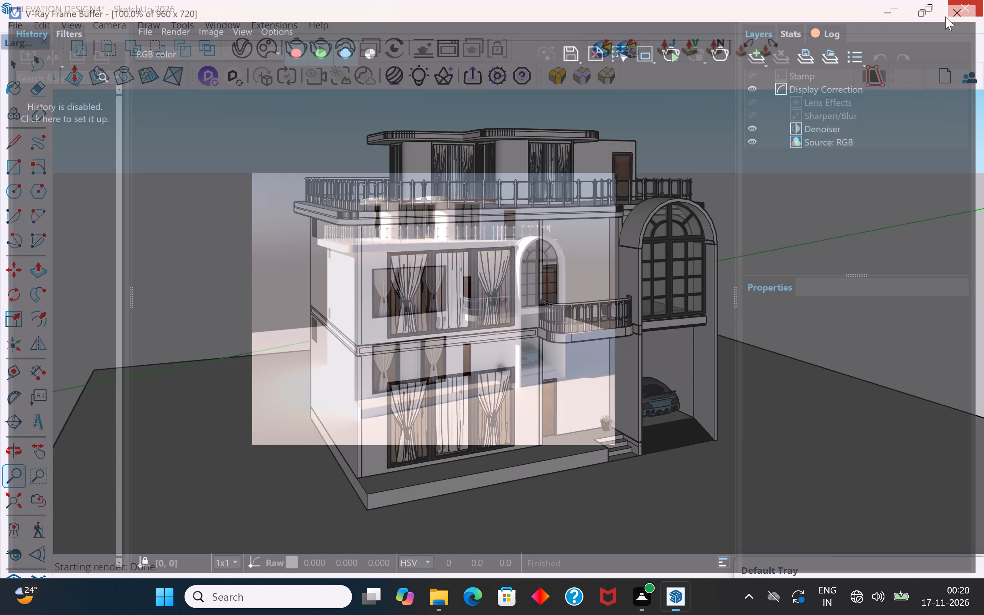
Render the house in V-Ray from a near eye-level corner view turned to show more of the plain side wall.
middle_click_drag(615, 247, 706, 243)
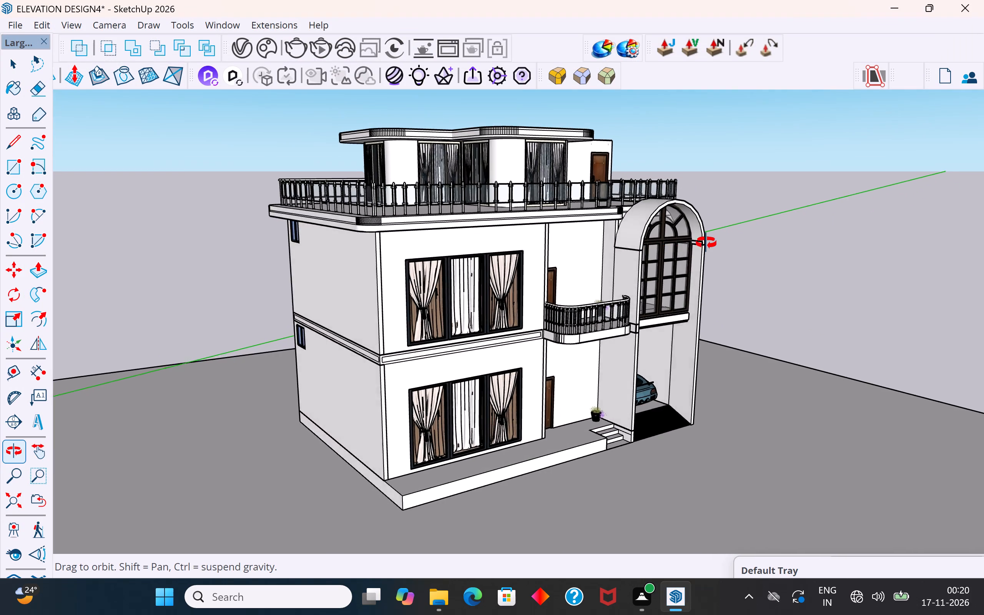
middle_click_drag(706, 243, 694, 258)
scroll(689, 214, "down", 3)
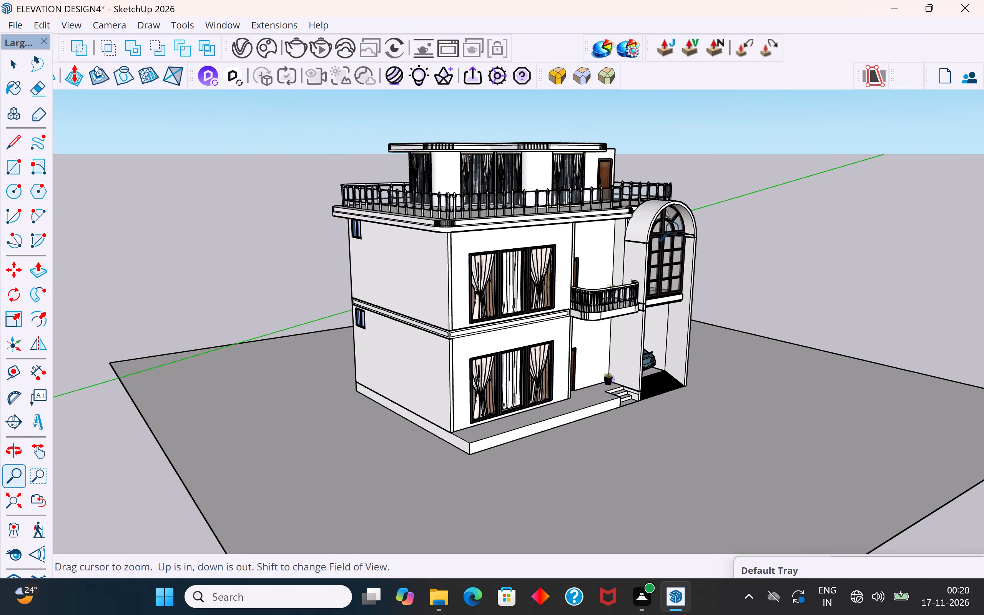
middle_click_drag(570, 347, 555, 389)
scroll(547, 369, "up", 1)
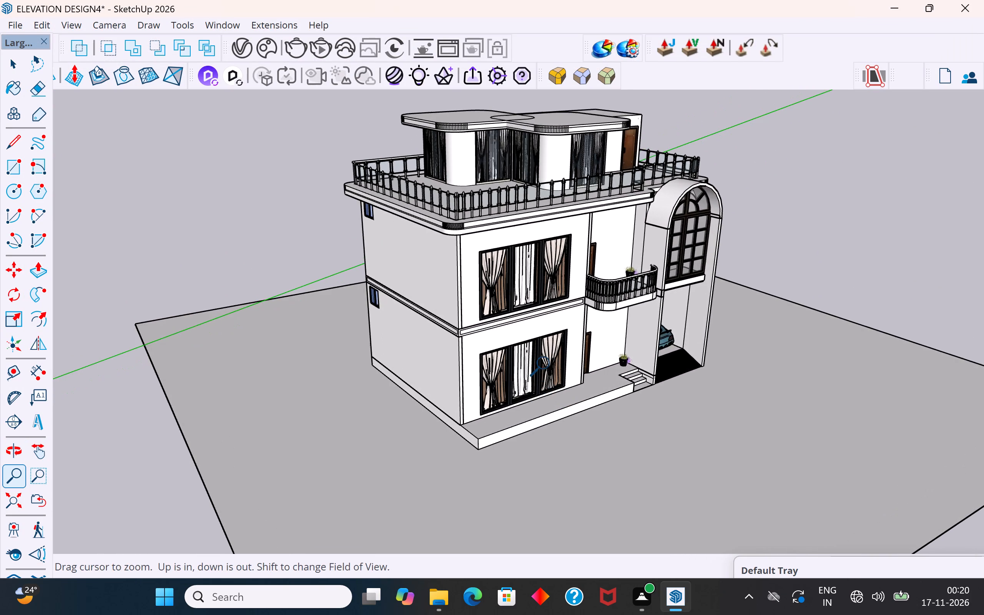
middle_click_drag(558, 332, 553, 278)
scroll(538, 228, "up", 2)
middle_click_drag(539, 223, 540, 253)
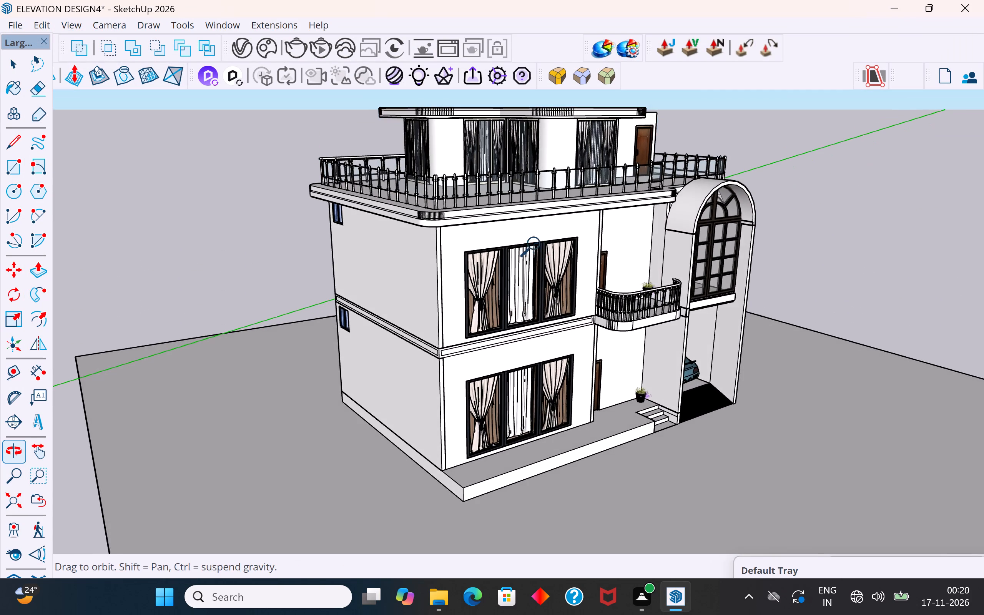
scroll(528, 254, "down", 3)
scroll(561, 150, "up", 2)
middle_click_drag(546, 257, 547, 249)
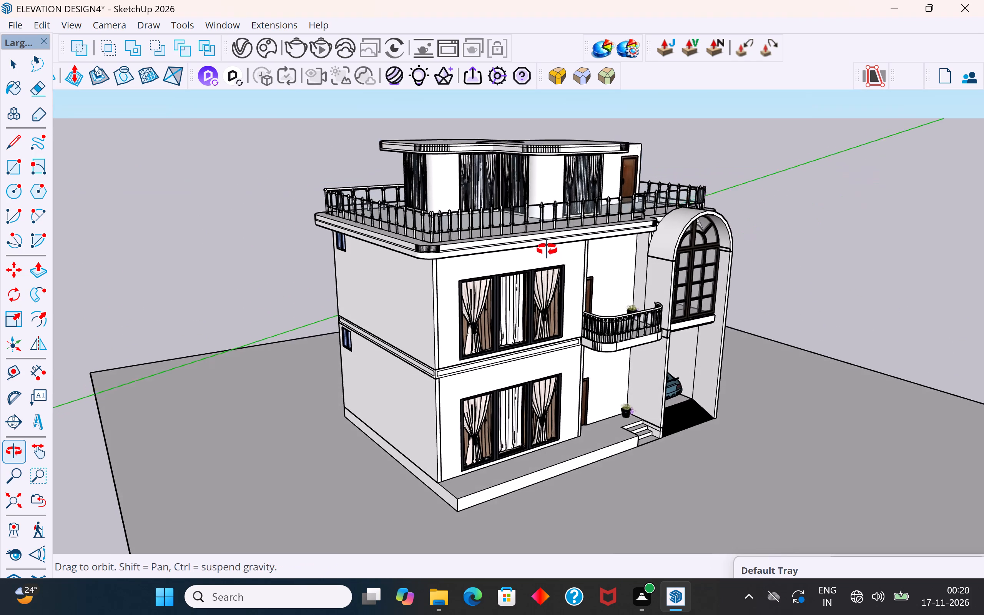
middle_click_drag(547, 249, 542, 246)
scroll(550, 213, "up", 1)
middle_click_drag(560, 184, 563, 170)
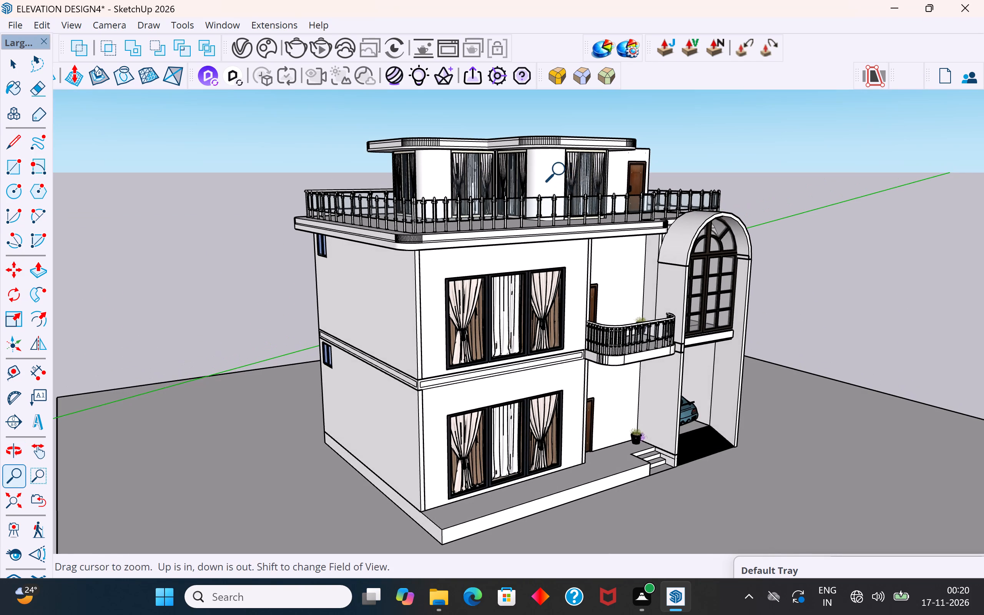
middle_click_drag(526, 323, 505, 353)
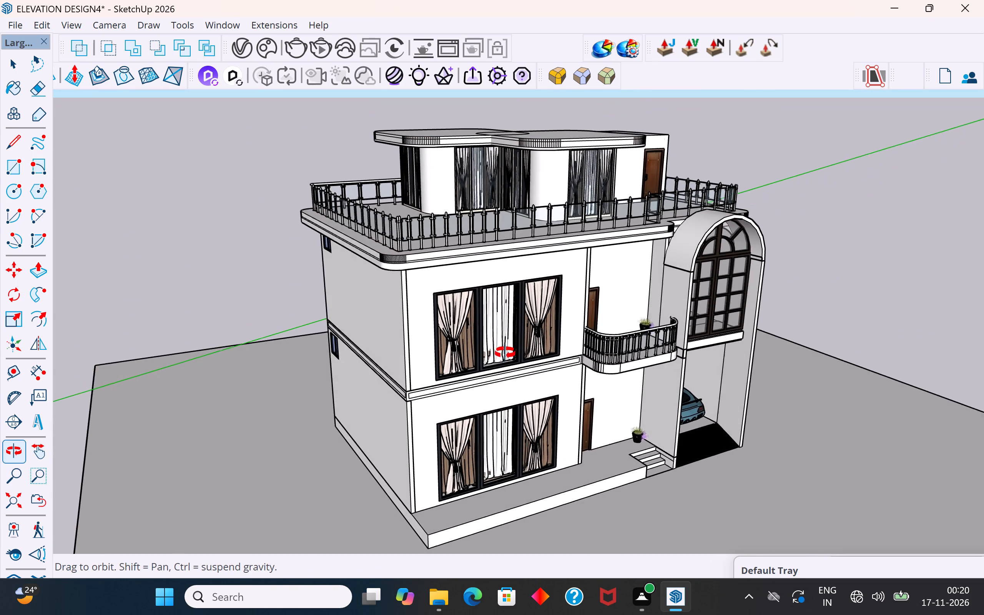
middle_click_drag(505, 353, 506, 339)
scroll(506, 339, "up", 1)
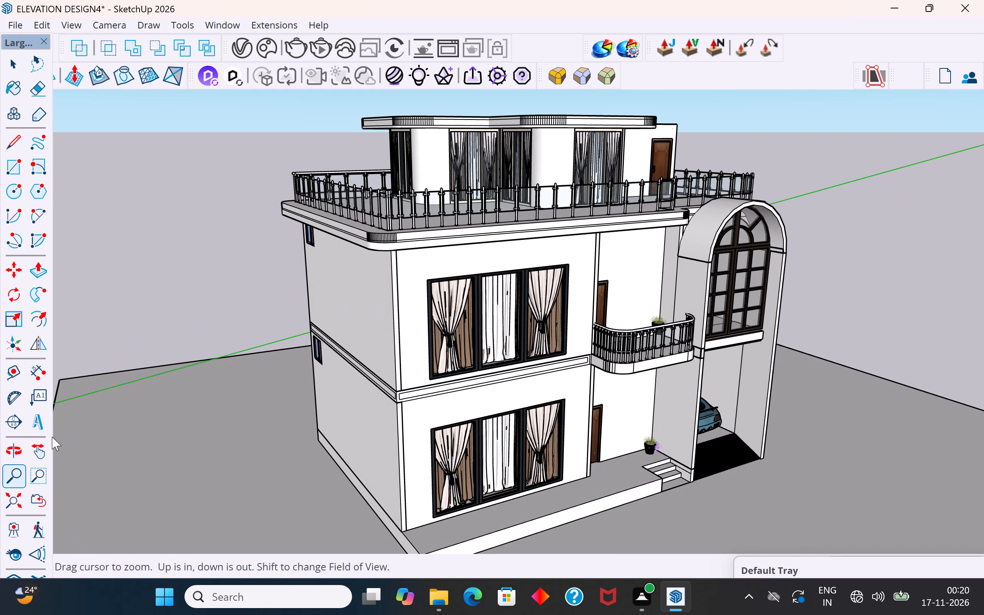
left_click_drag(406, 403, 411, 415)
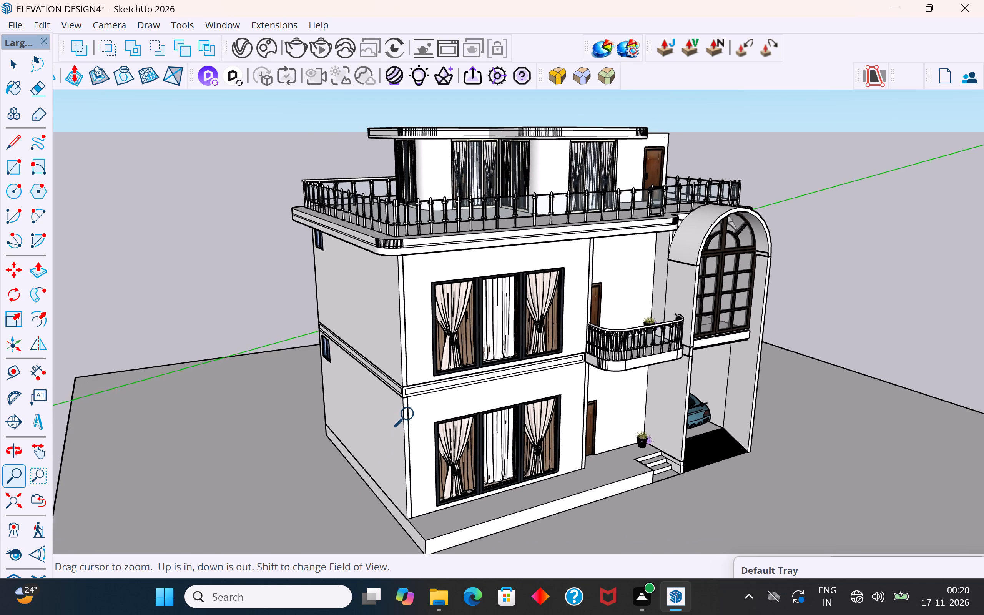
left_click_drag(411, 415, 412, 424)
middle_click_drag(460, 417, 456, 391)
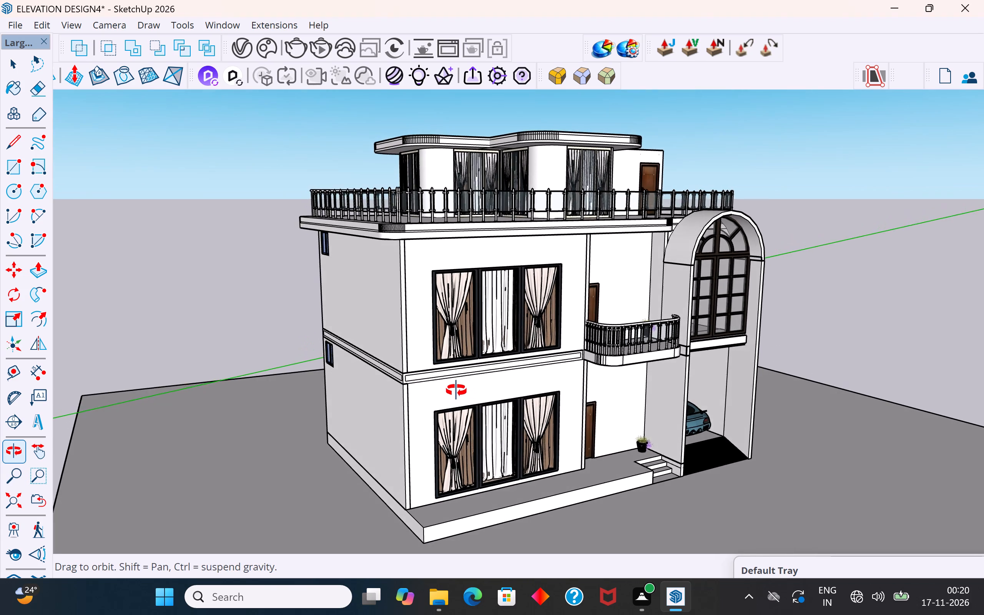
middle_click_drag(456, 391, 462, 395)
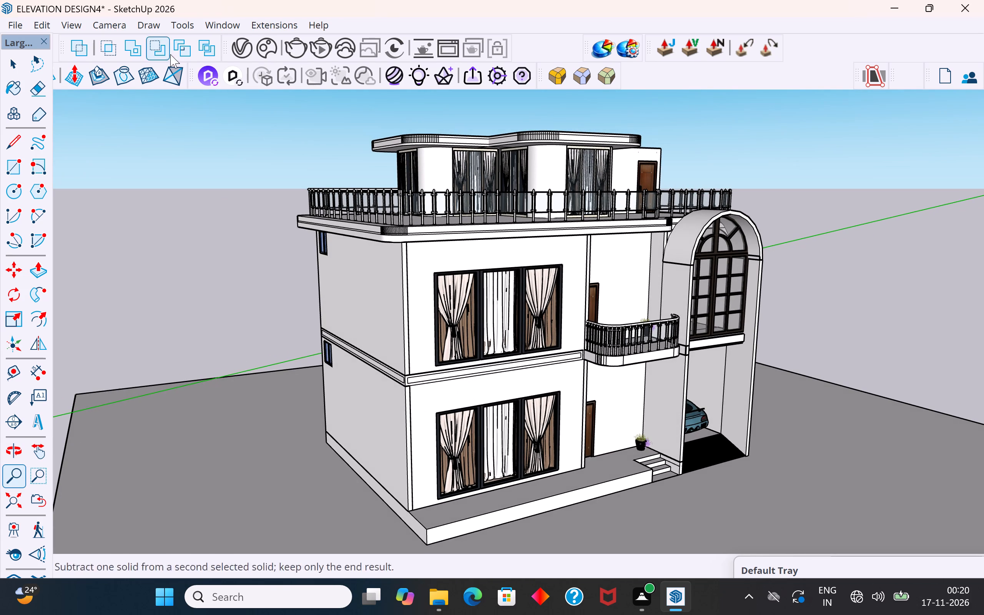
left_click(301, 58)
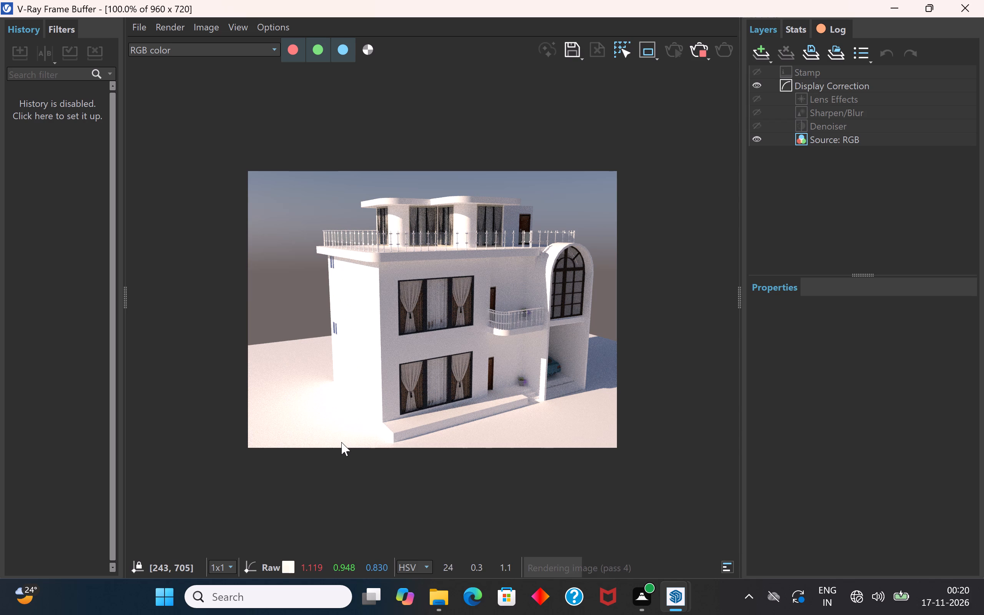
Run a V-Ray test render of the corner view from farther back and slightly higher, then close the frame buffer.
left_click(971, 7)
scroll(453, 400, "down", 1)
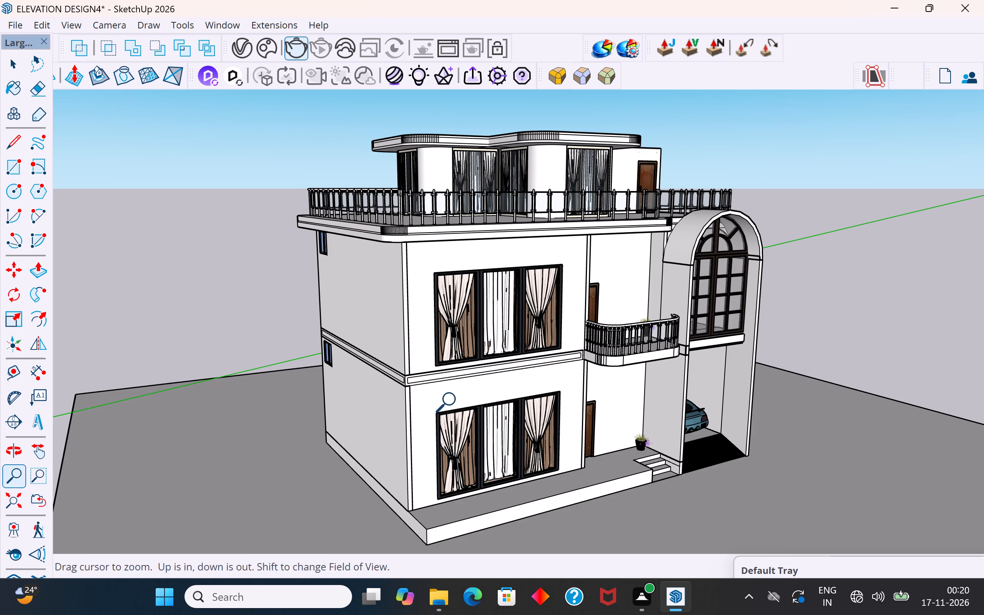
scroll(453, 400, "down", 2)
middle_click_drag(473, 506, 480, 473)
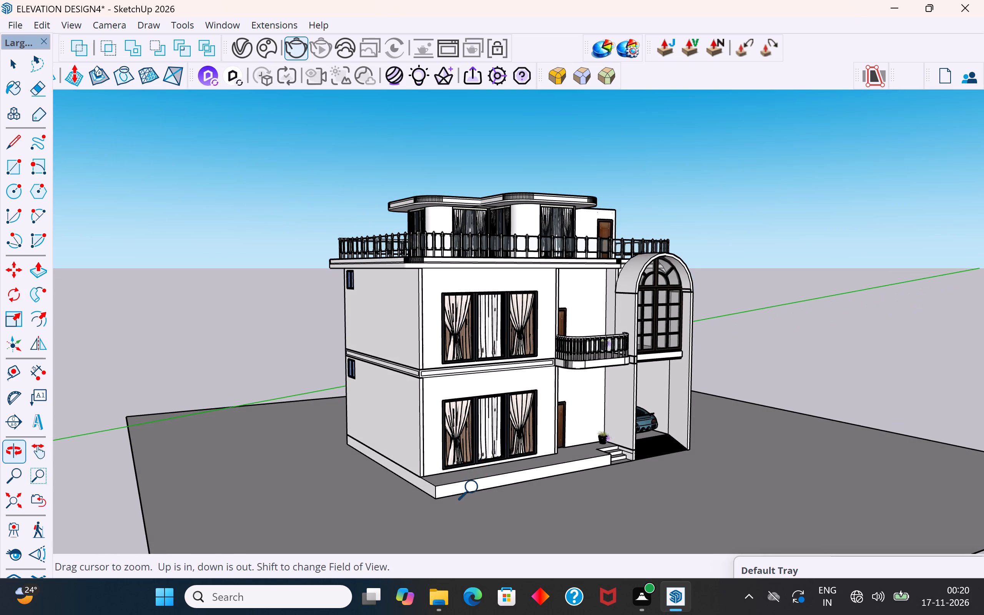
middle_click_drag(674, 436, 617, 454)
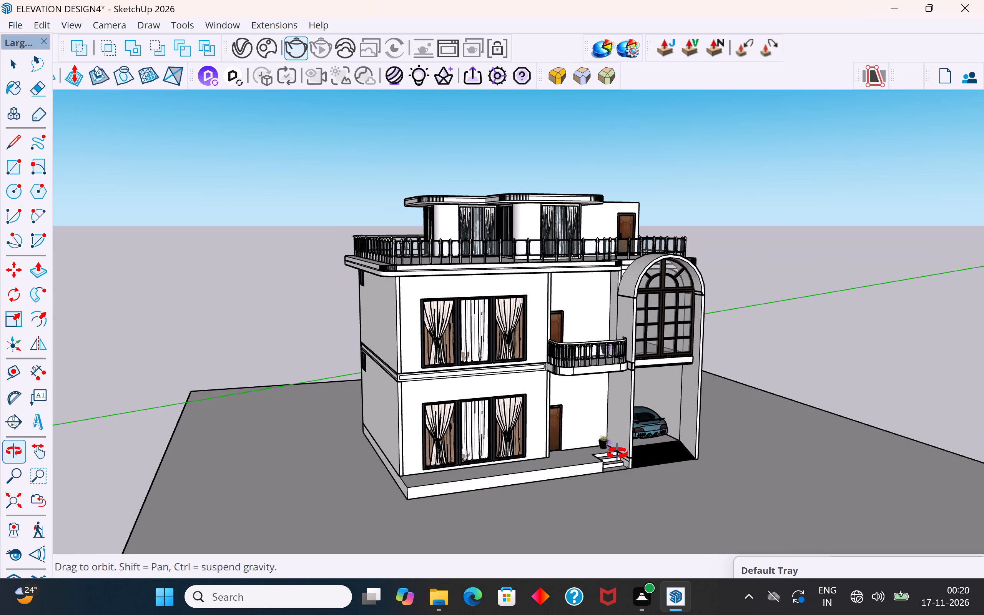
middle_click_drag(617, 454, 637, 435)
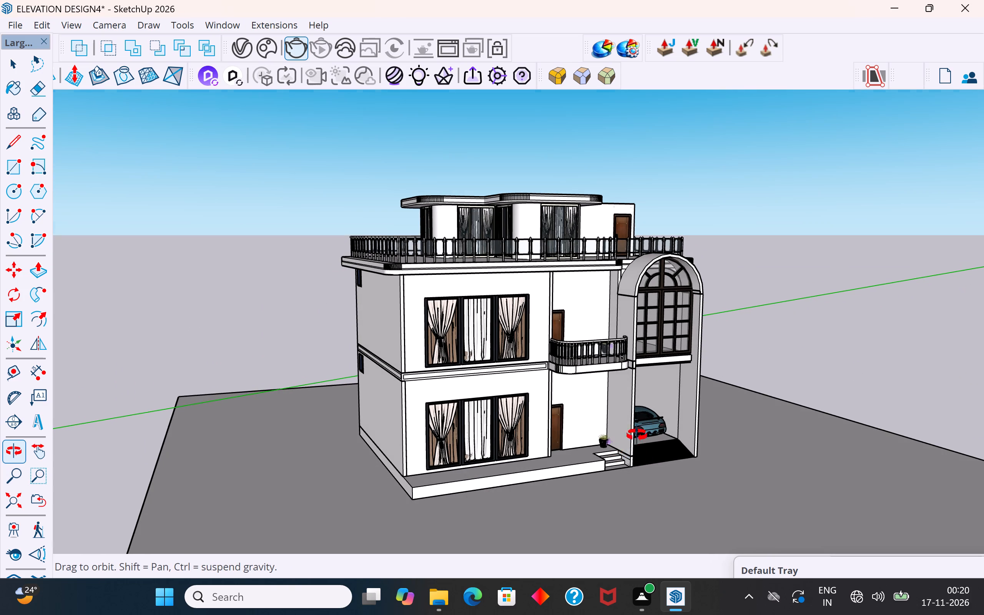
middle_click_drag(637, 435, 691, 439)
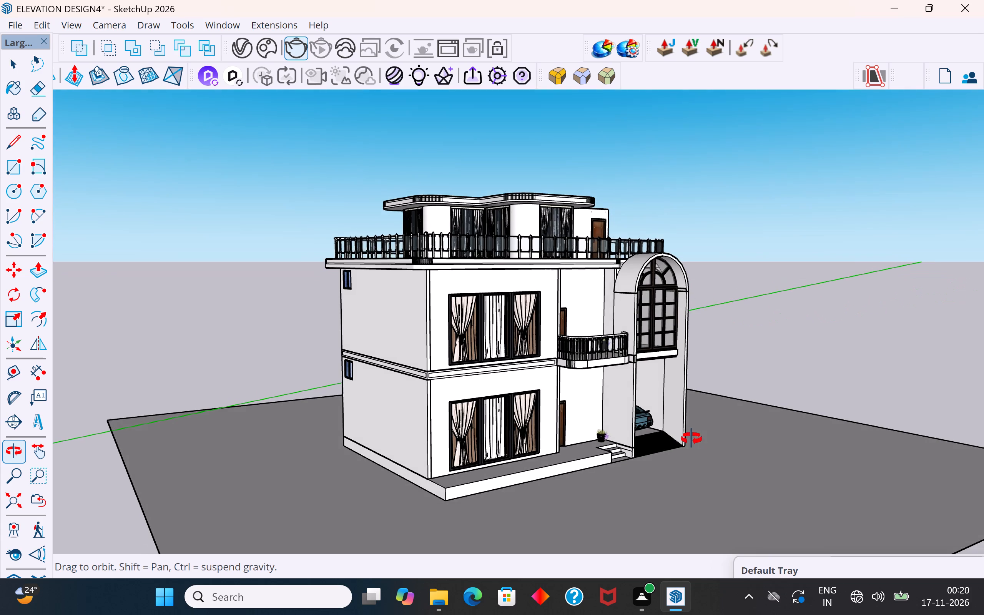
middle_click_drag(691, 439, 678, 459)
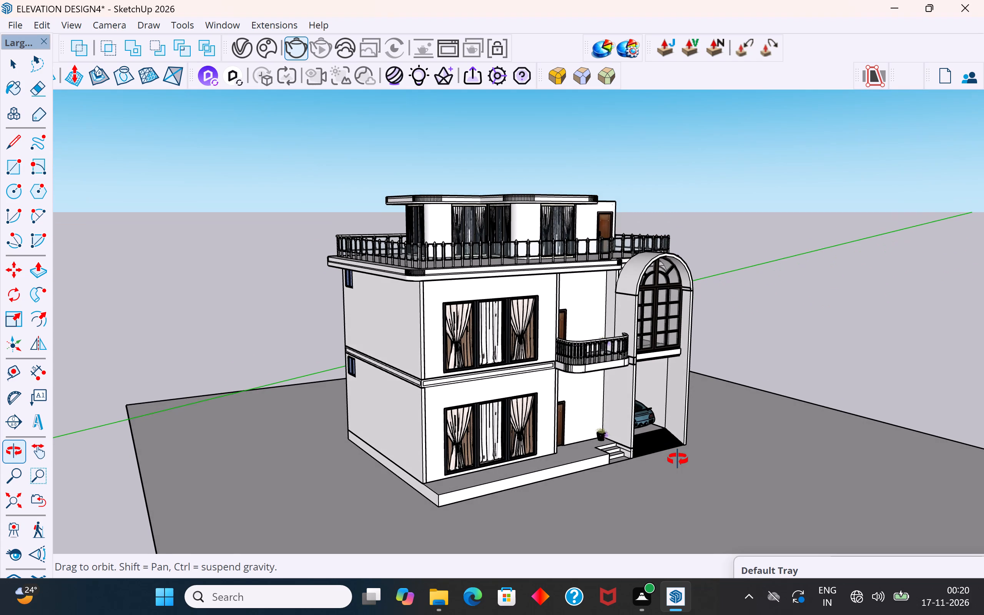
middle_click_drag(678, 459, 675, 459)
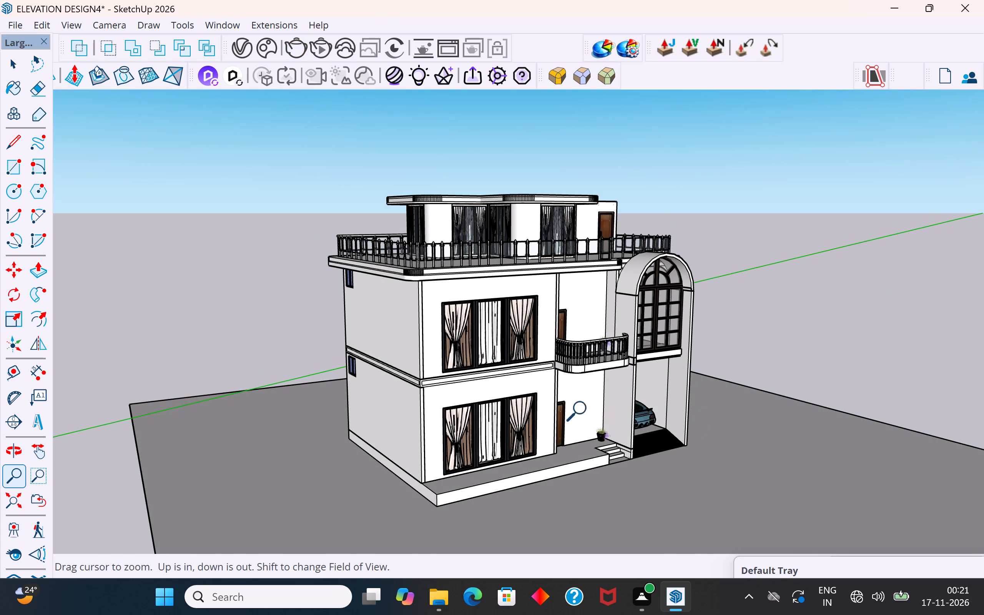
left_click(292, 52)
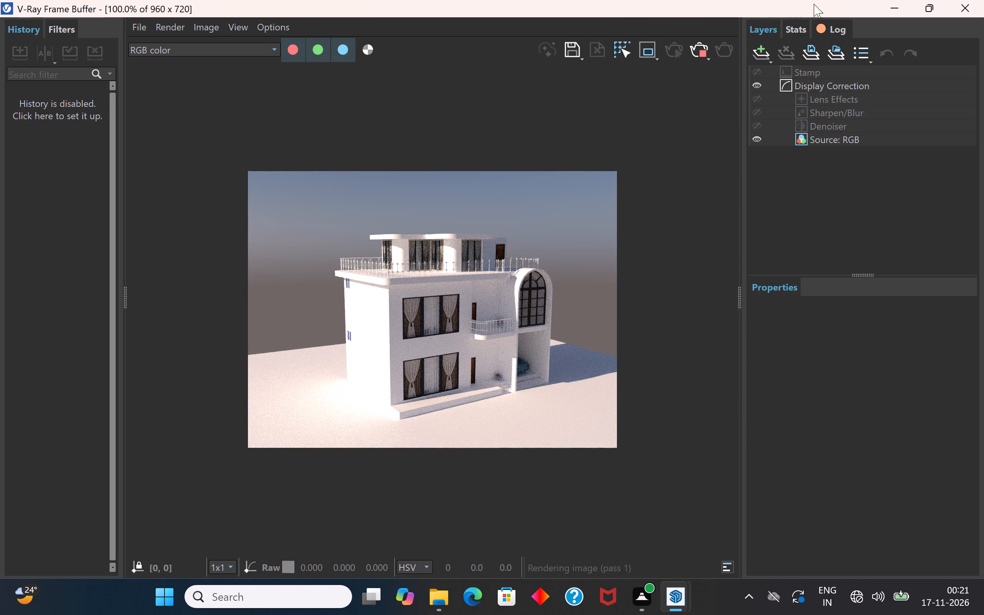
left_click(968, 2)
Stop the running render and start a new V-Ray render with the camera zoomed slightly closer to the house.
scroll(484, 380, "down", 1)
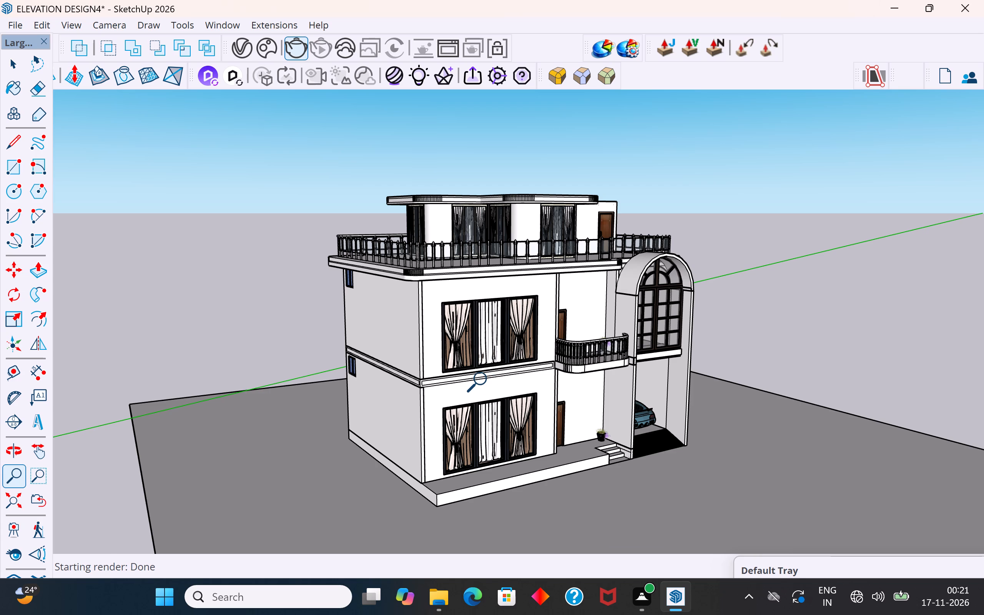
scroll(610, 489, "up", 2)
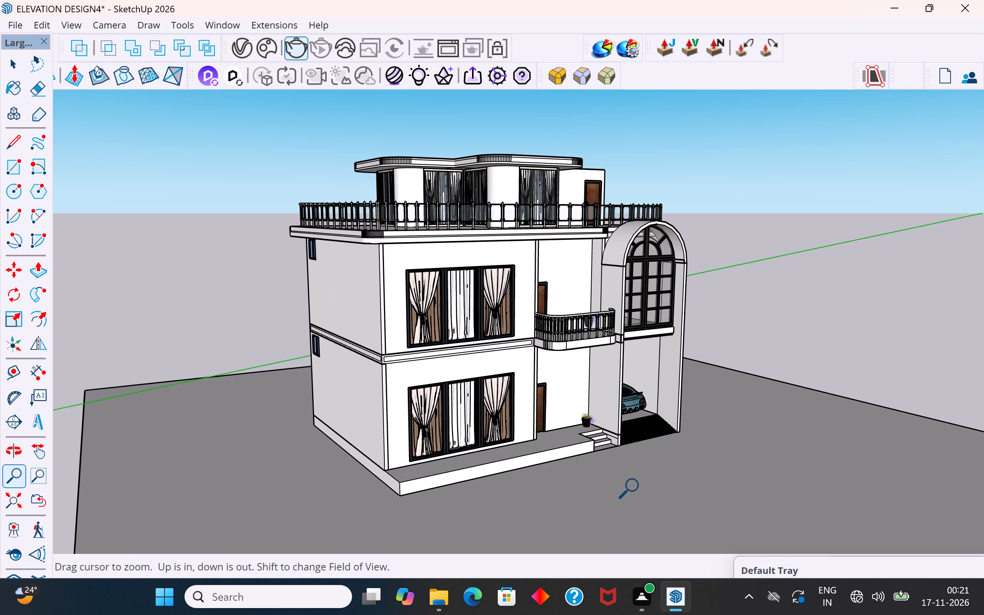
left_click(294, 47)
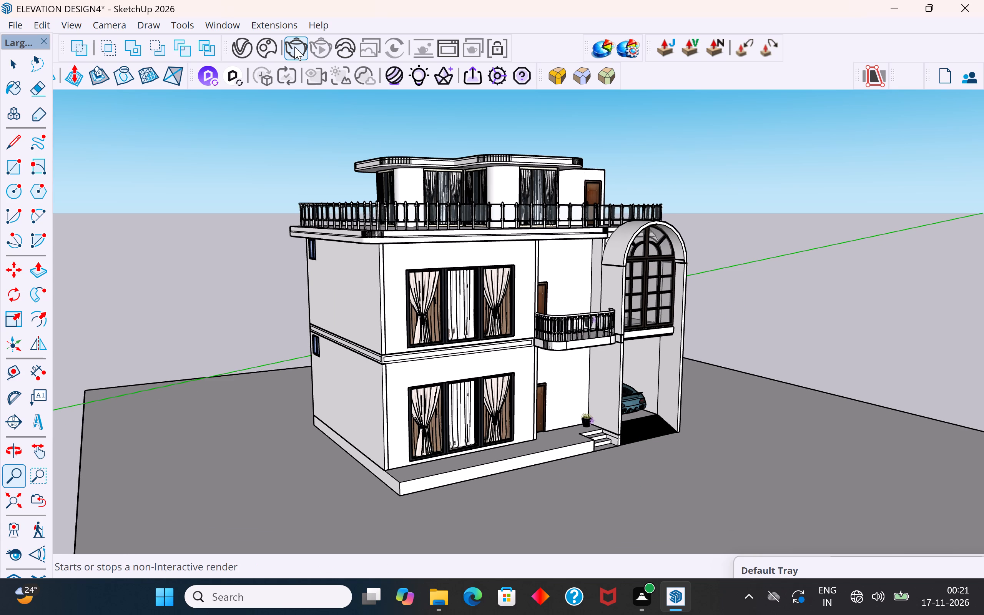
left_click(291, 48)
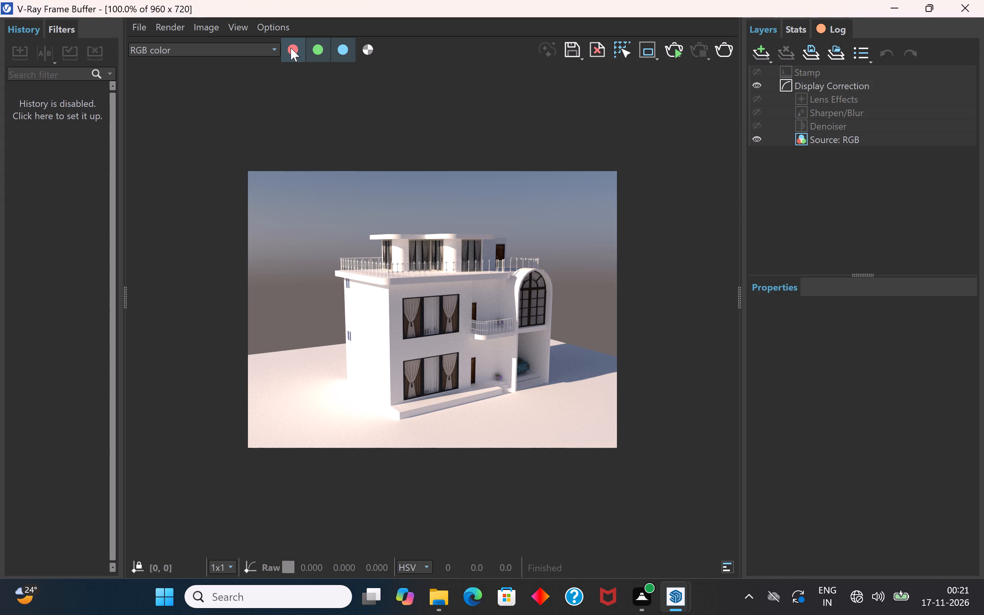
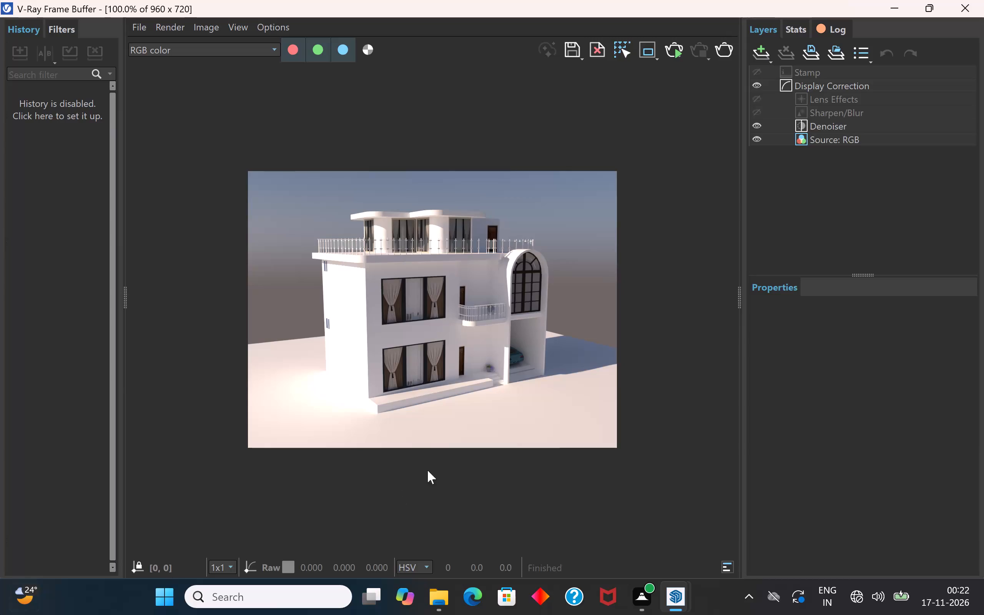
Examine the finished corner-view render up close around the windows and side wall, then close it.
scroll(395, 400, "up", 2)
scroll(394, 400, "down", 1)
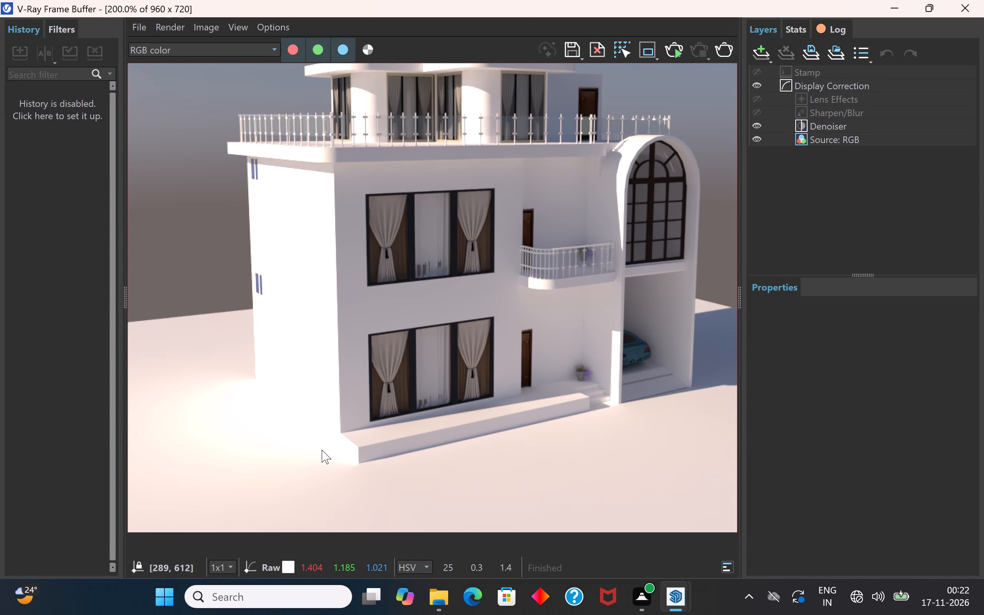
scroll(311, 457, "down", 1)
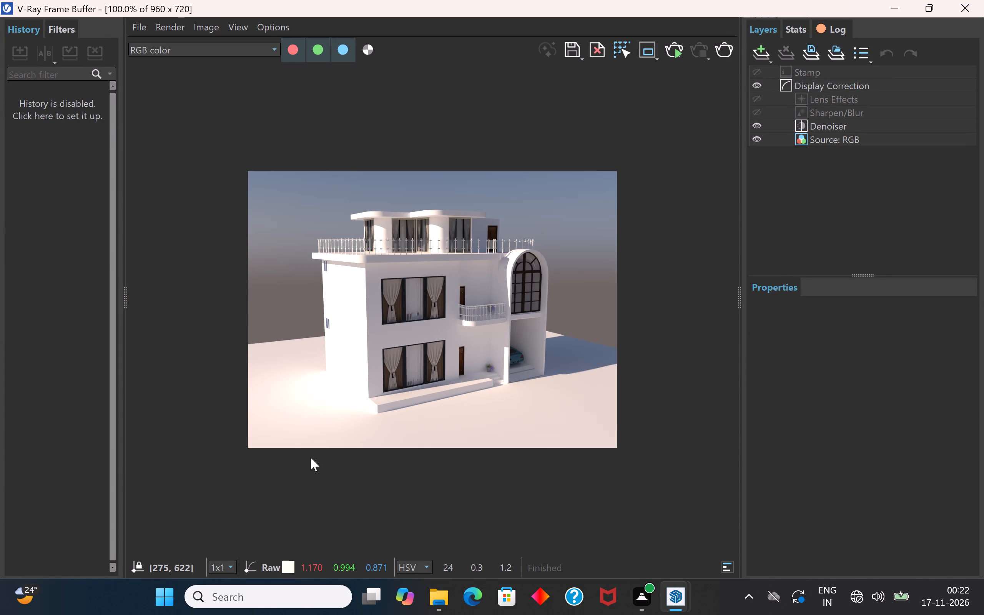
left_click(966, 5)
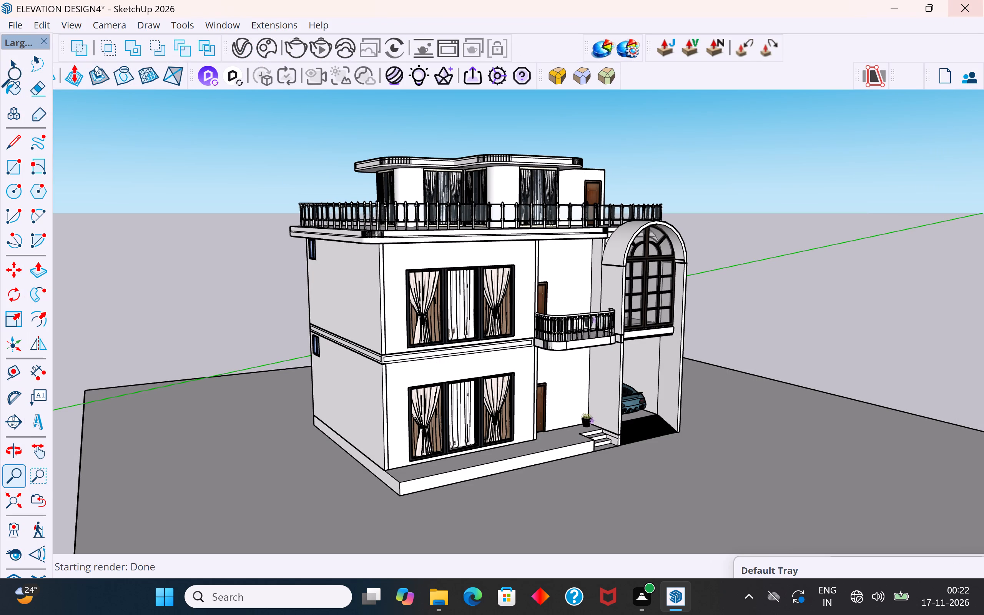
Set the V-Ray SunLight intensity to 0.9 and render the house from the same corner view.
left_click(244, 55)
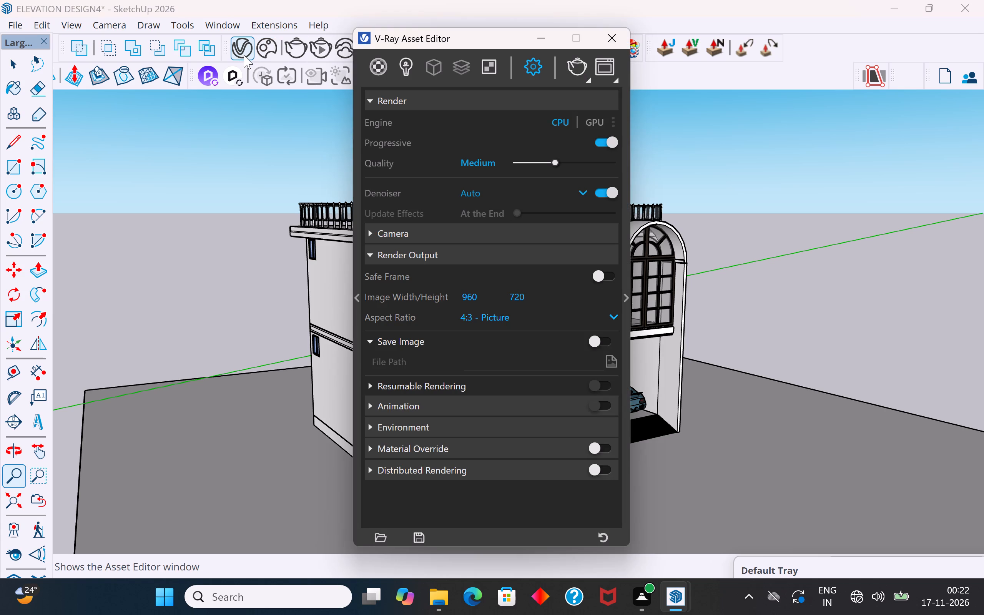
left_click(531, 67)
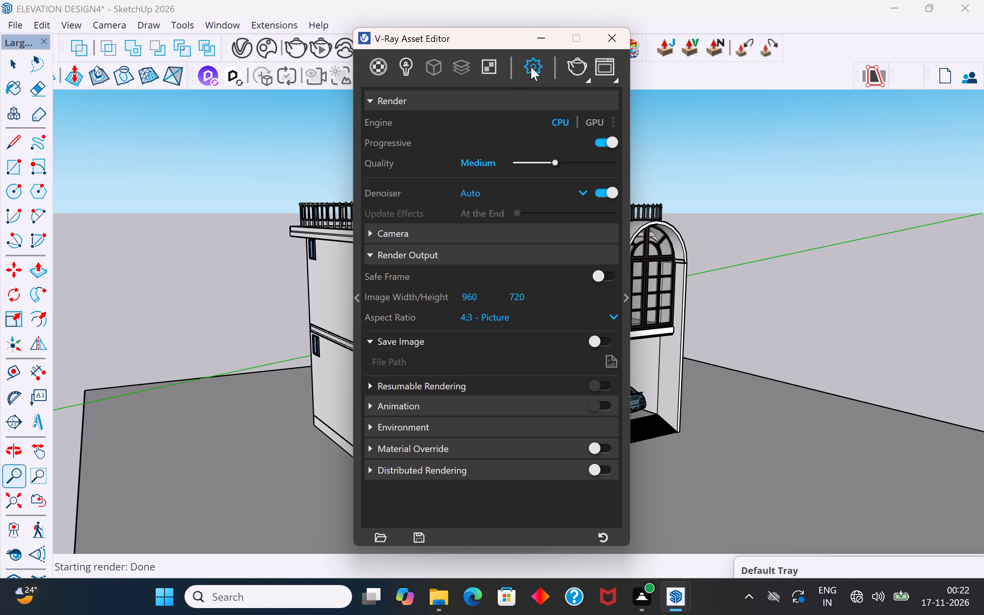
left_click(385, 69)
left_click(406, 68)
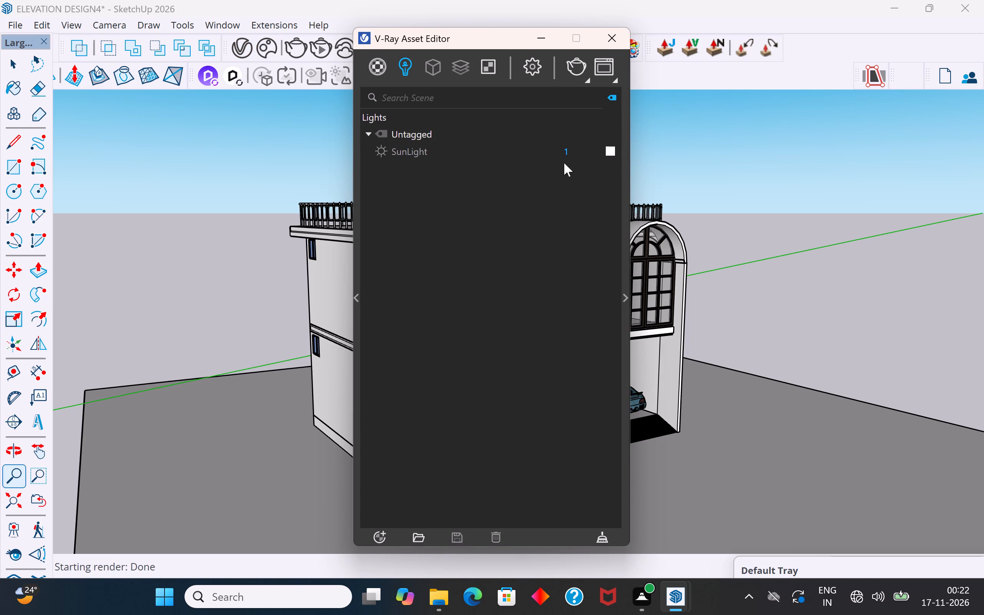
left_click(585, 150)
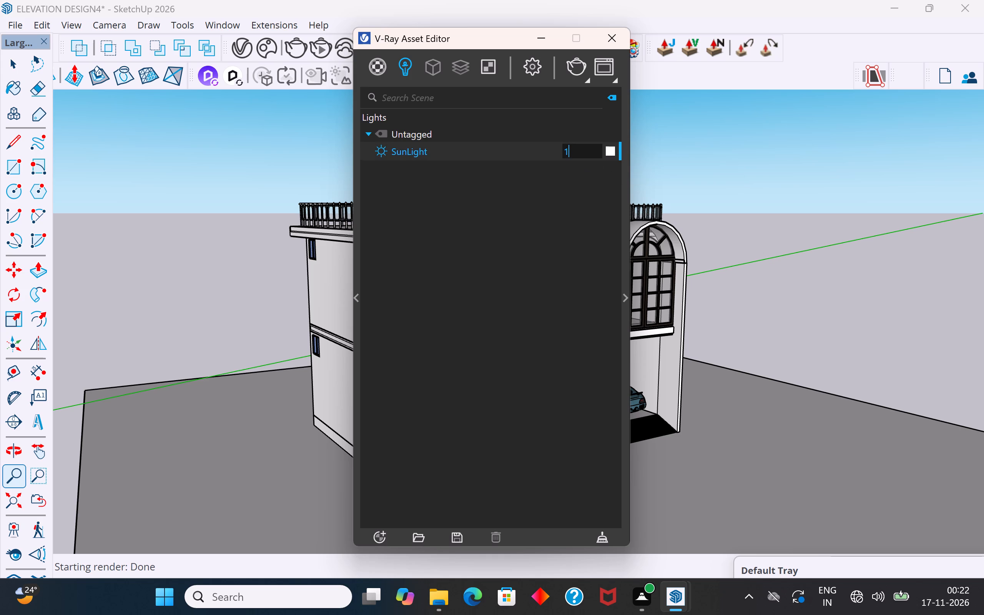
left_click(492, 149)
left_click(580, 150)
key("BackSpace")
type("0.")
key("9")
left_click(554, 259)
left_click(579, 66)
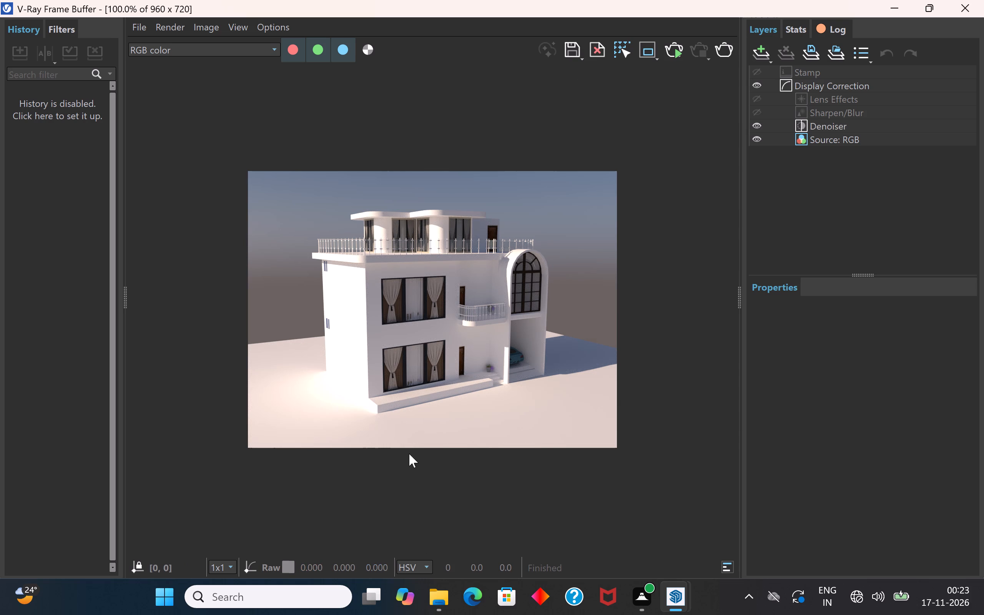
Examine the lighting on the facade and ground in the finished render, then close the frame buffer.
scroll(391, 386, "up", 1)
scroll(329, 462, "down", 1)
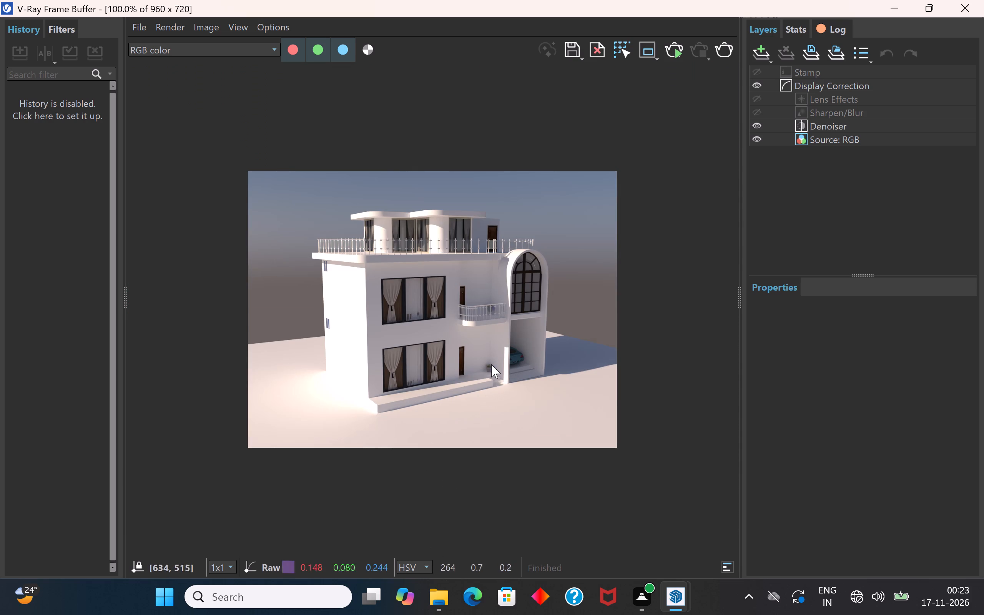
scroll(495, 324, "up", 1)
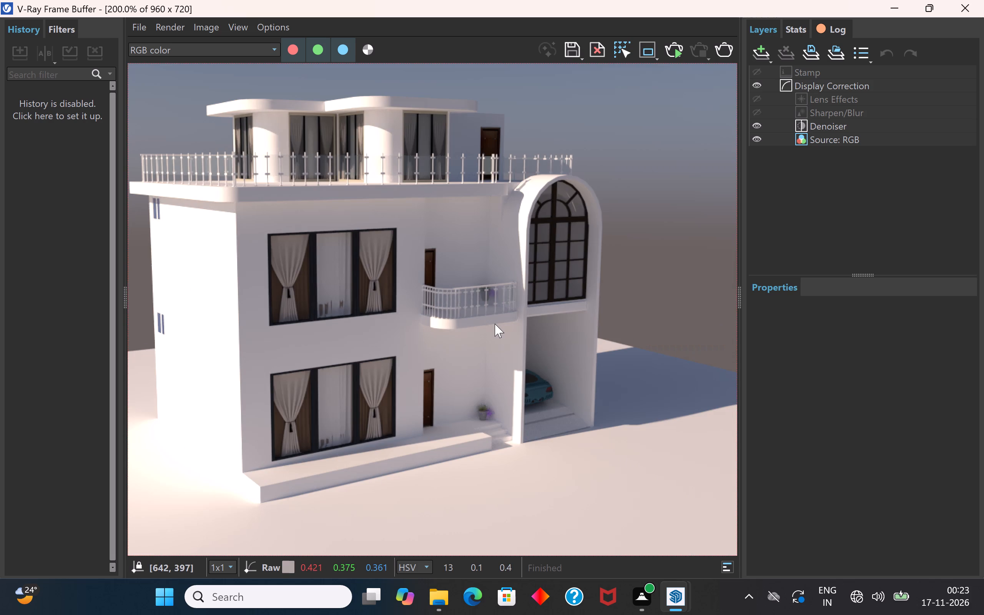
scroll(495, 324, "down", 1)
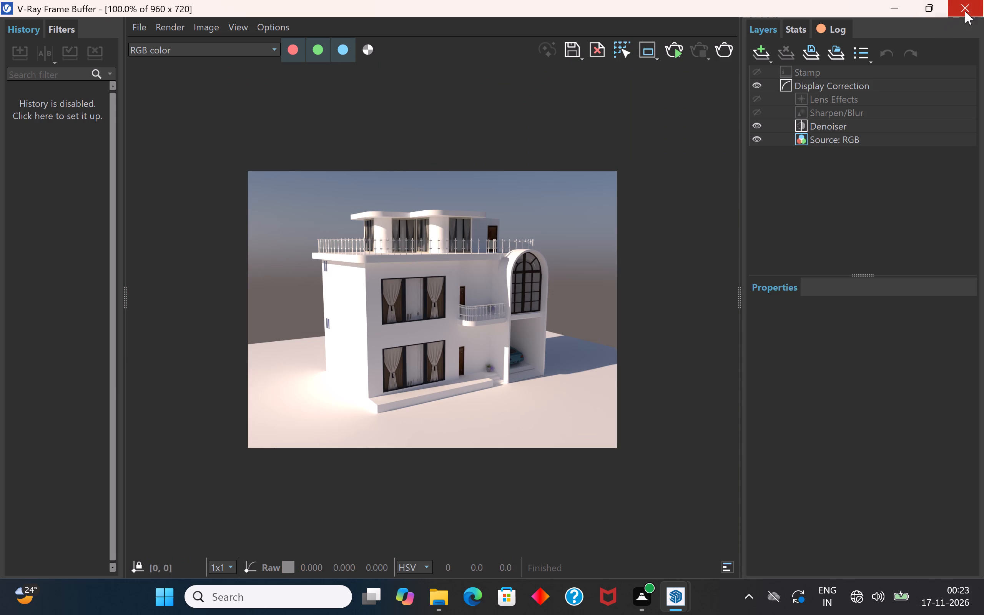
left_click(965, 11)
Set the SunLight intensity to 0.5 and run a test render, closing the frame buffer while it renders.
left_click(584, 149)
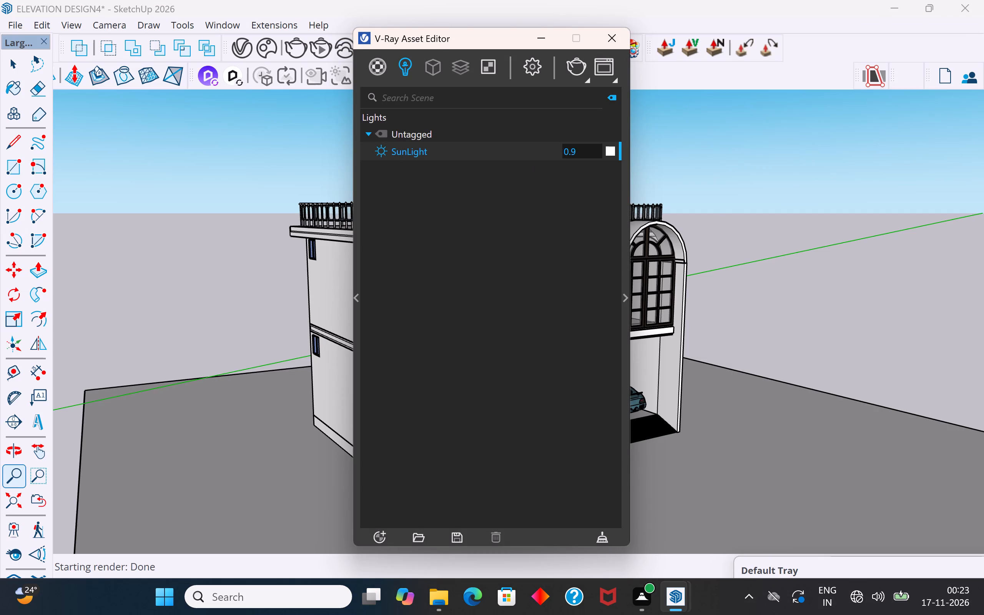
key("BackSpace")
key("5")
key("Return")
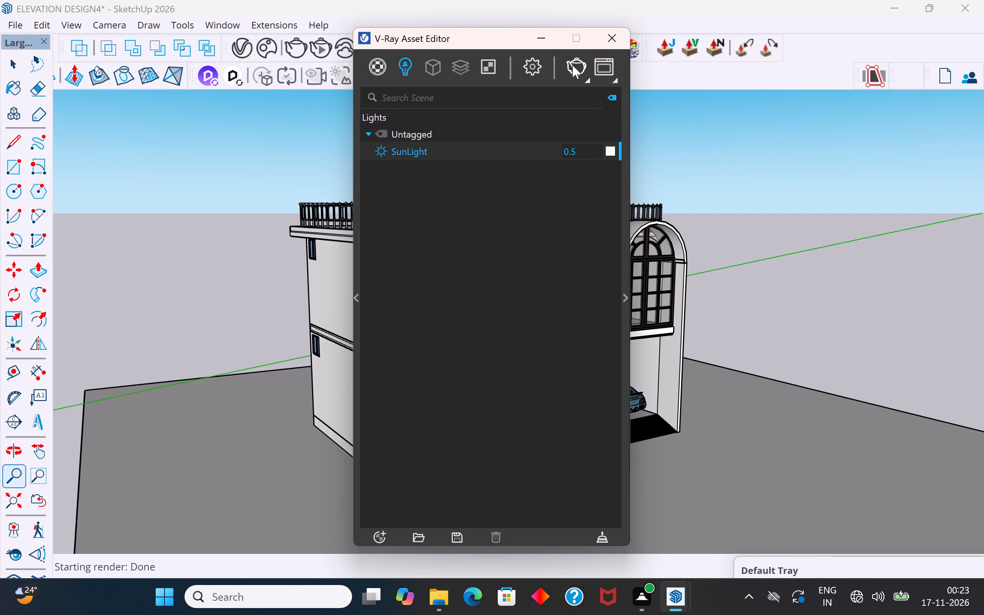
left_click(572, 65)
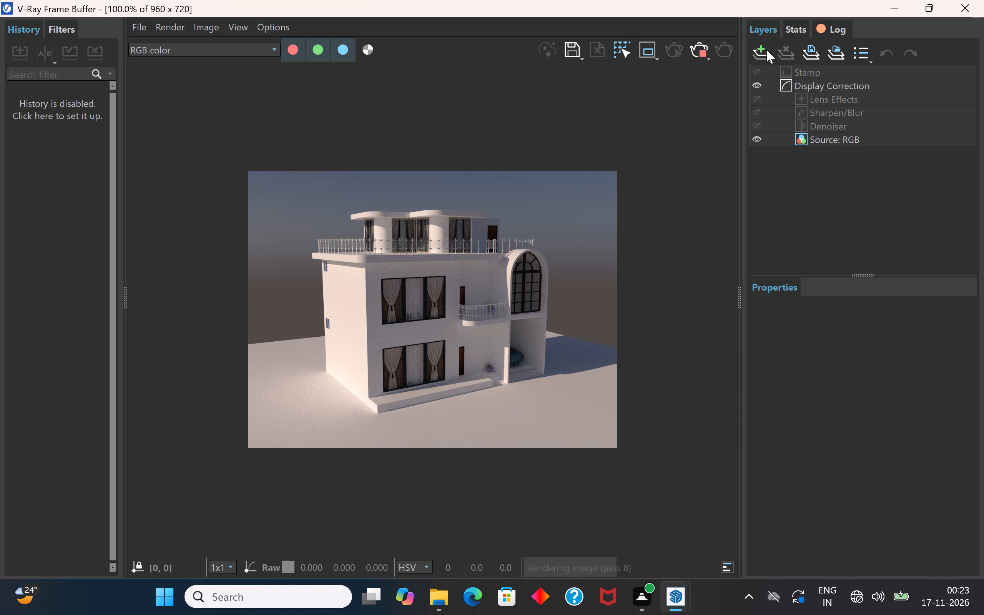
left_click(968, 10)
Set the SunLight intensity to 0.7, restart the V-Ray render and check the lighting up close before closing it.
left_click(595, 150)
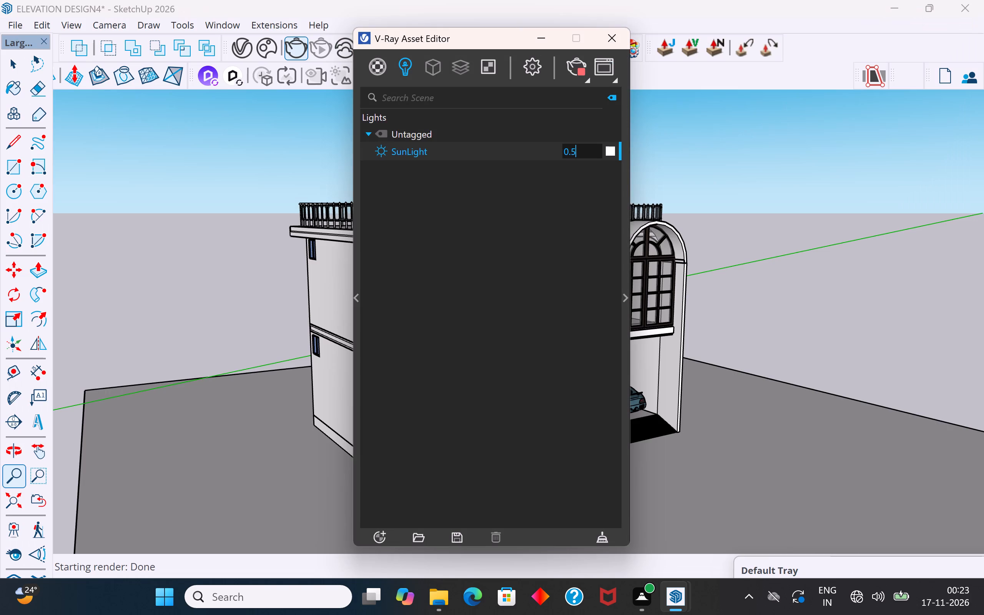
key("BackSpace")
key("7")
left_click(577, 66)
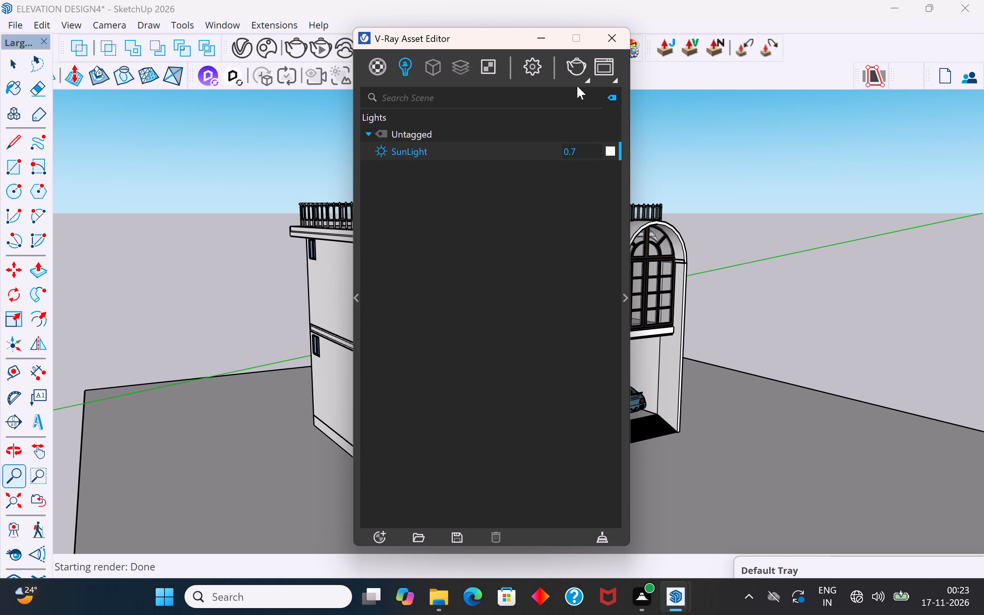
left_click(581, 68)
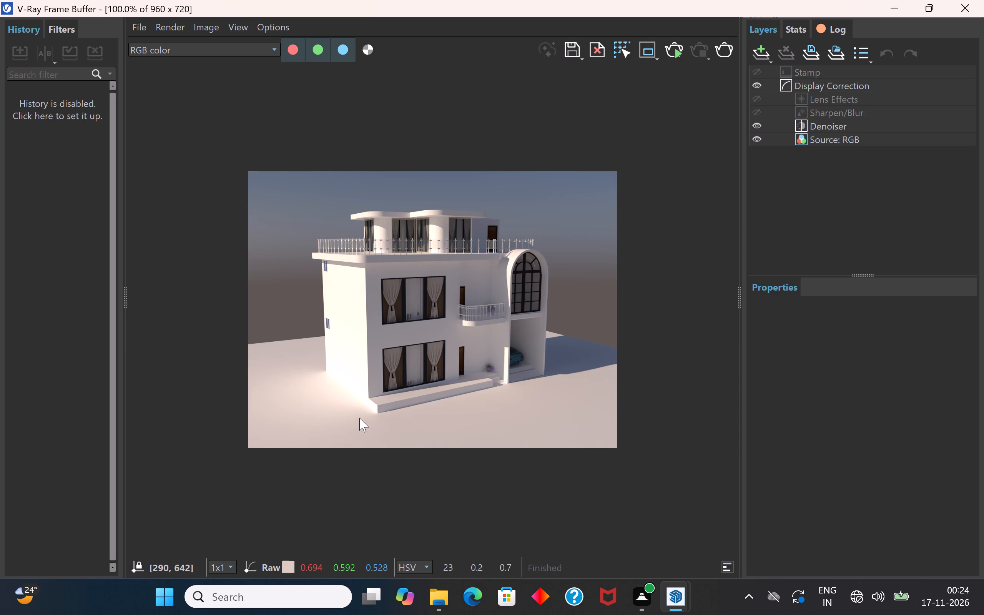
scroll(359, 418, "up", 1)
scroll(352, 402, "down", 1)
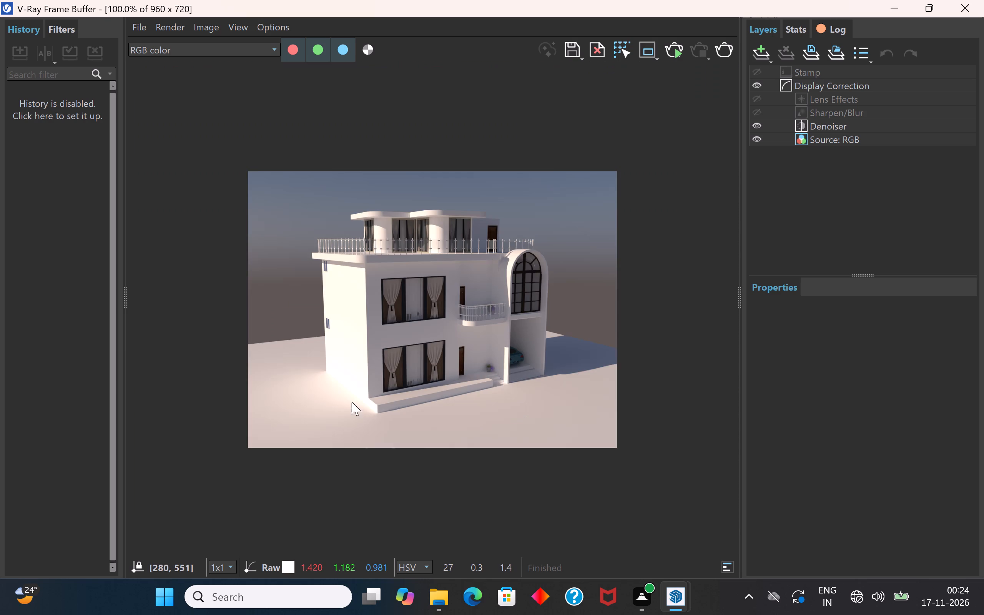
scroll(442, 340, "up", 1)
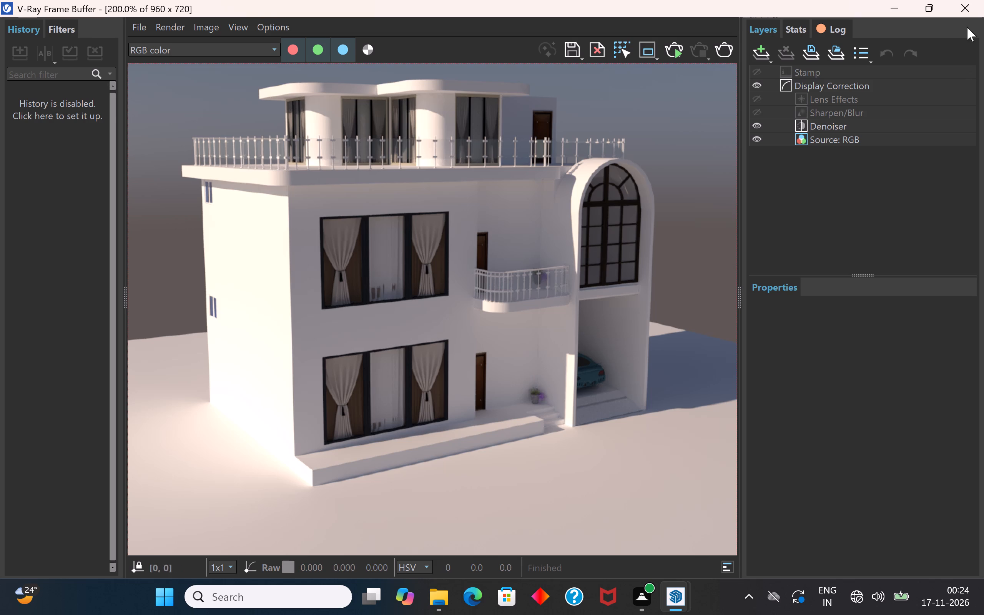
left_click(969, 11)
Set the SunLight intensity to 0.6, render the house again and check the result up close.
left_click(584, 148)
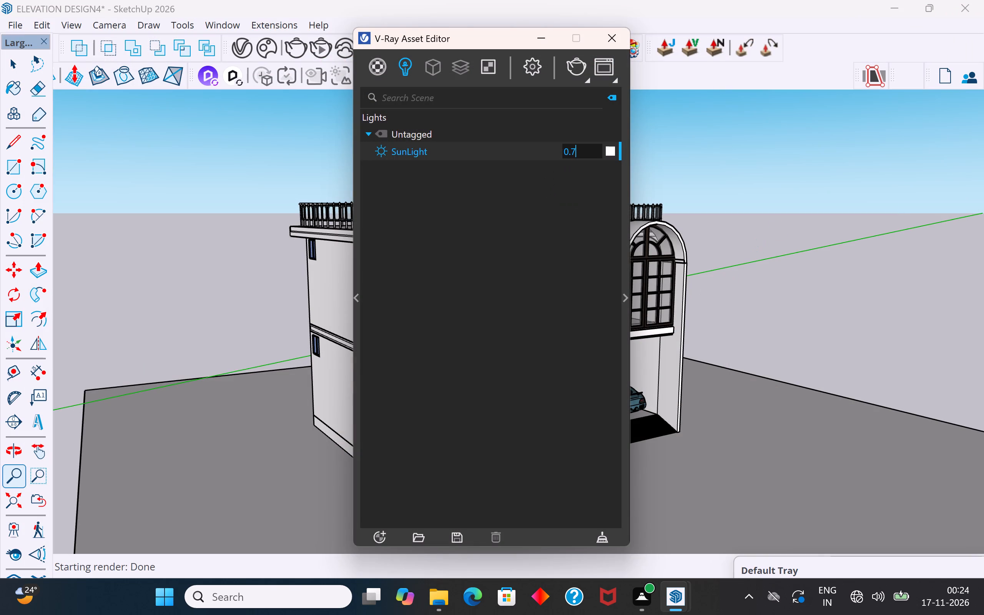
key("BackSpace")
key("6")
left_click(575, 70)
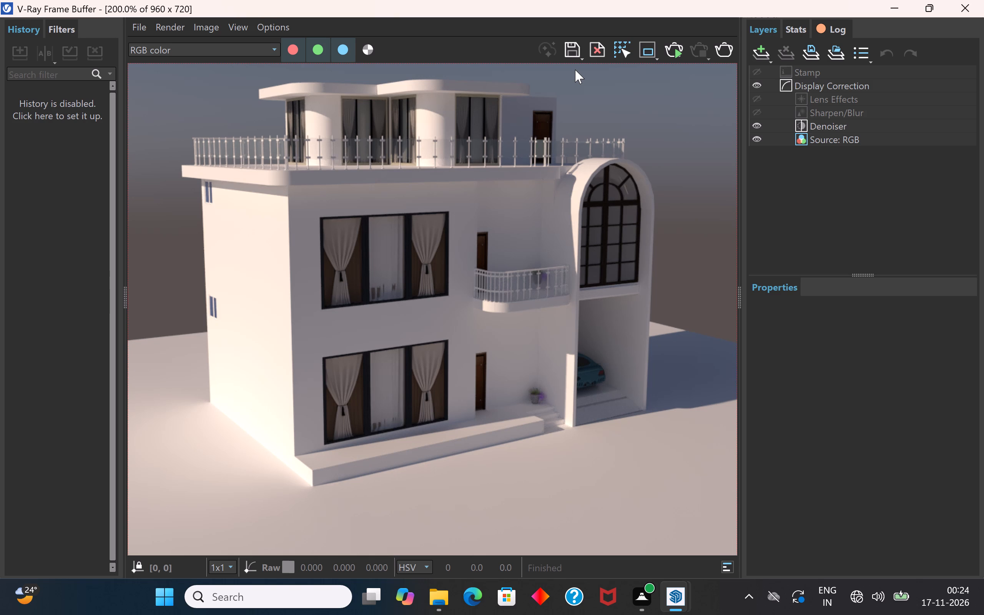
scroll(499, 370, "down", 1)
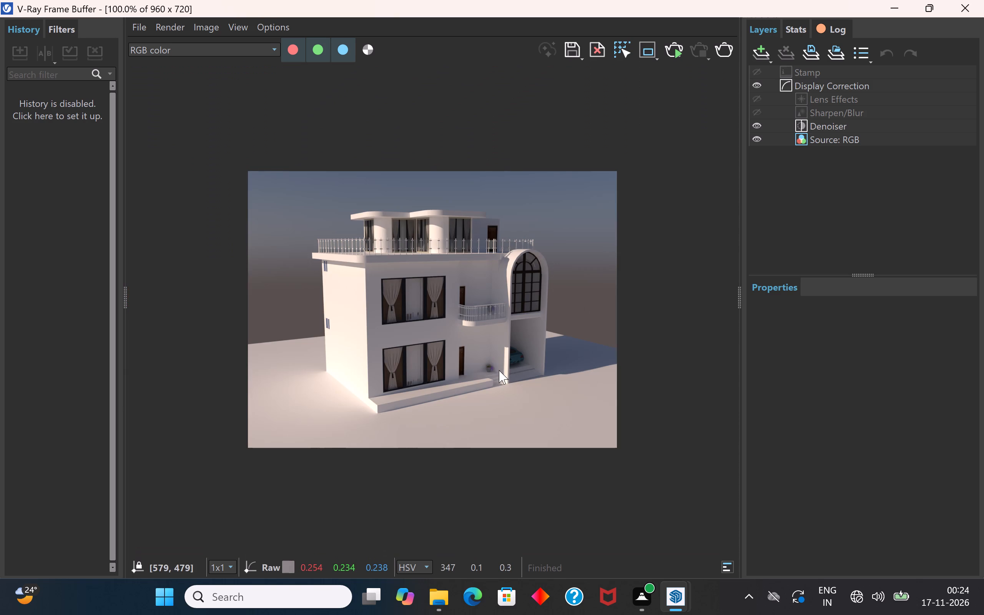
scroll(530, 304, "up", 1)
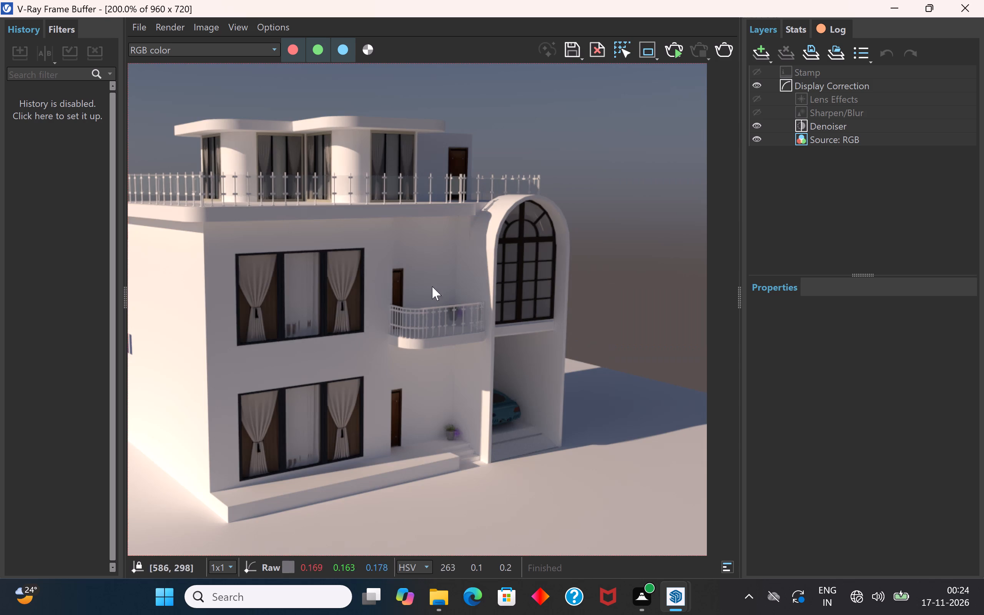
scroll(486, 331, "down", 1)
Save the current render channel as the PNG image ELEVATION DESIGN 41 in the PDF FILE folder.
left_click(140, 28)
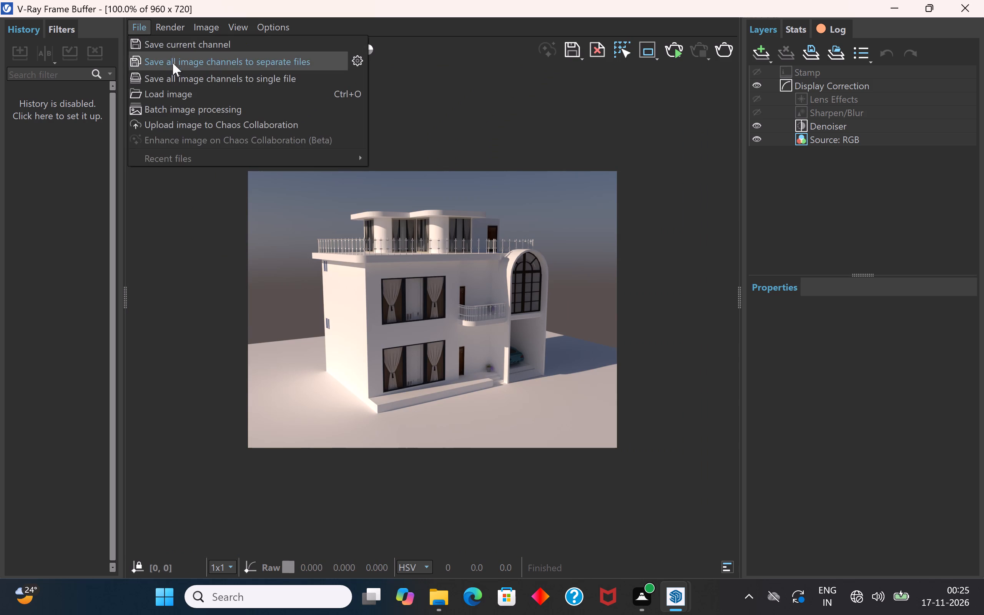
left_click(179, 47)
left_click(151, 367)
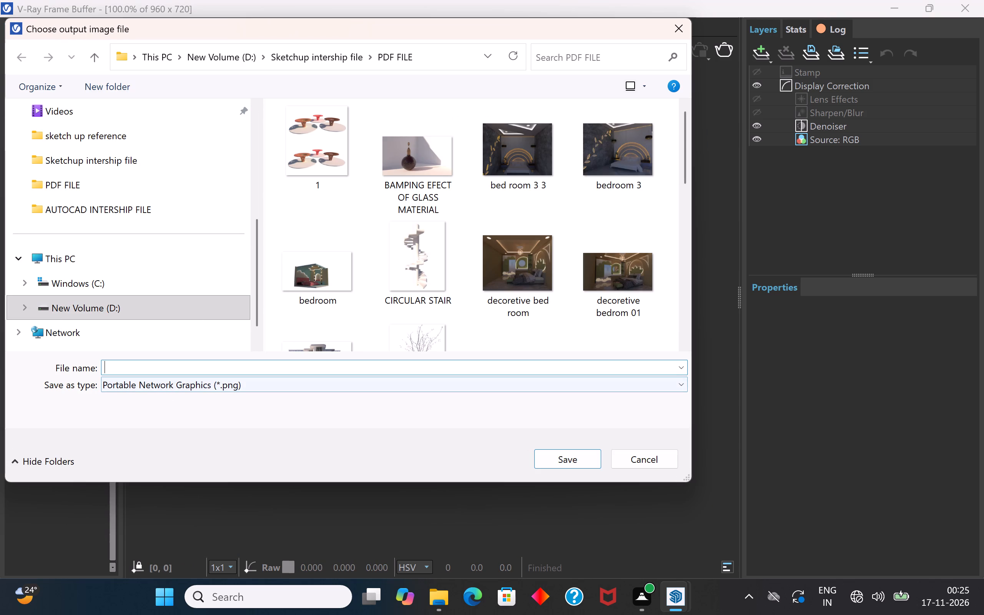
key("e")
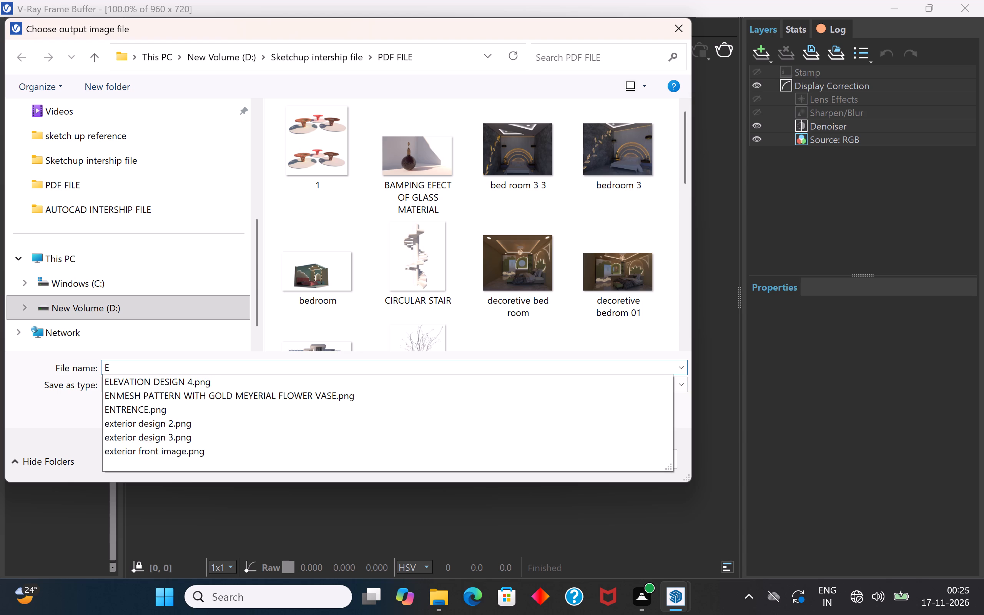
key("l")
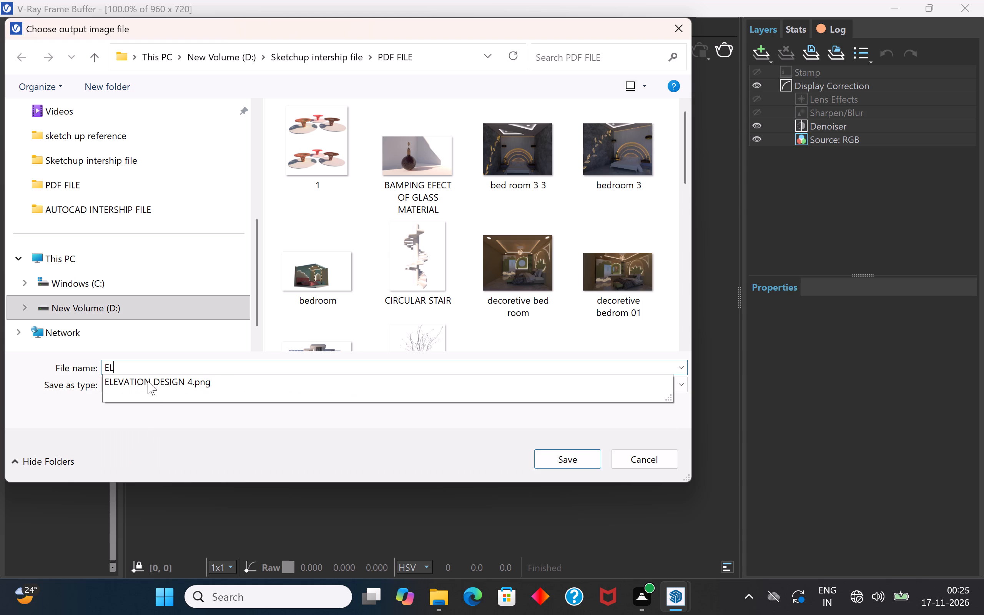
left_click(168, 376)
left_click(181, 384)
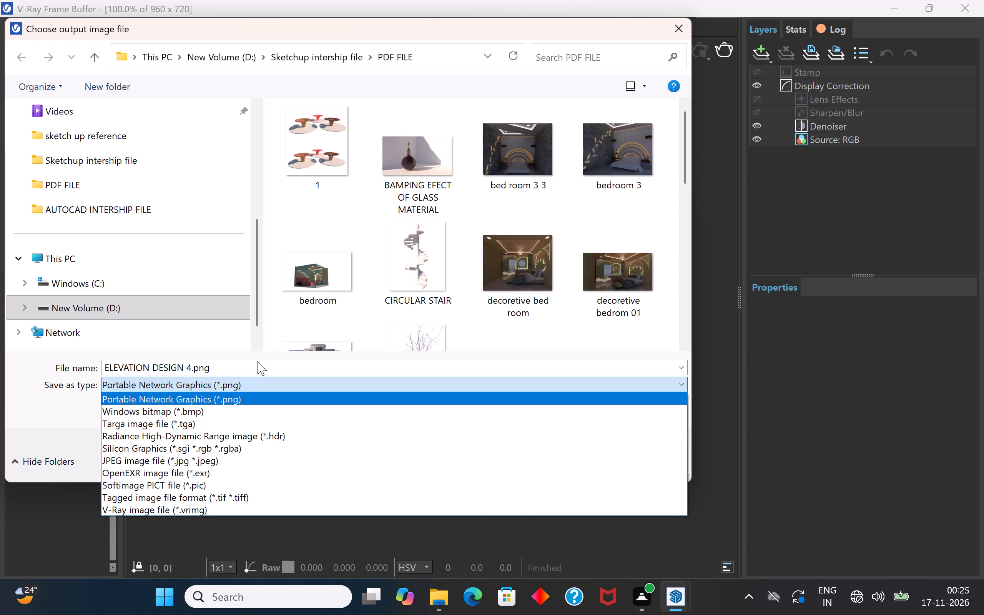
left_click(249, 368)
left_click(191, 369)
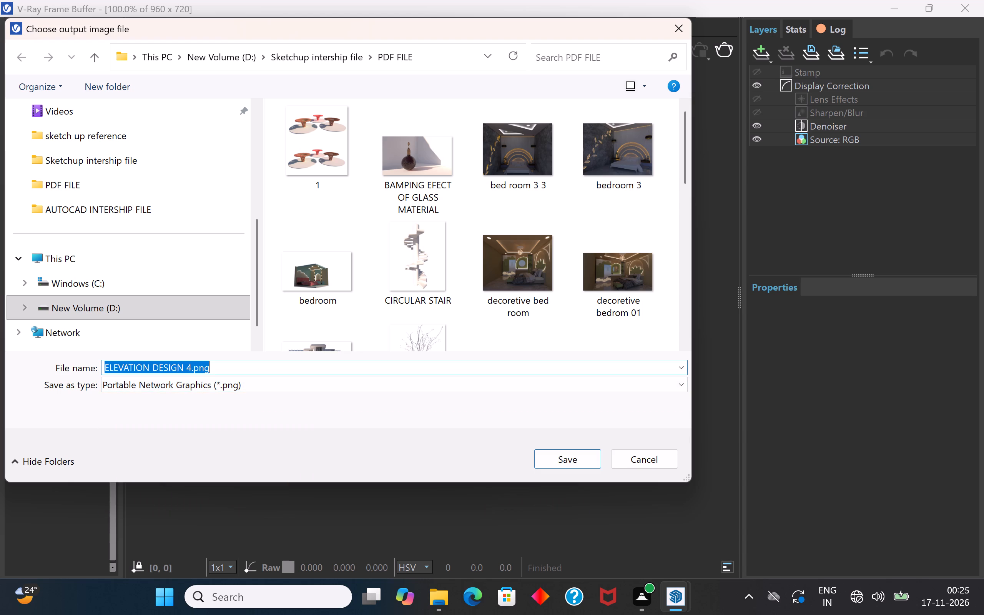
left_click(191, 369)
key("1")
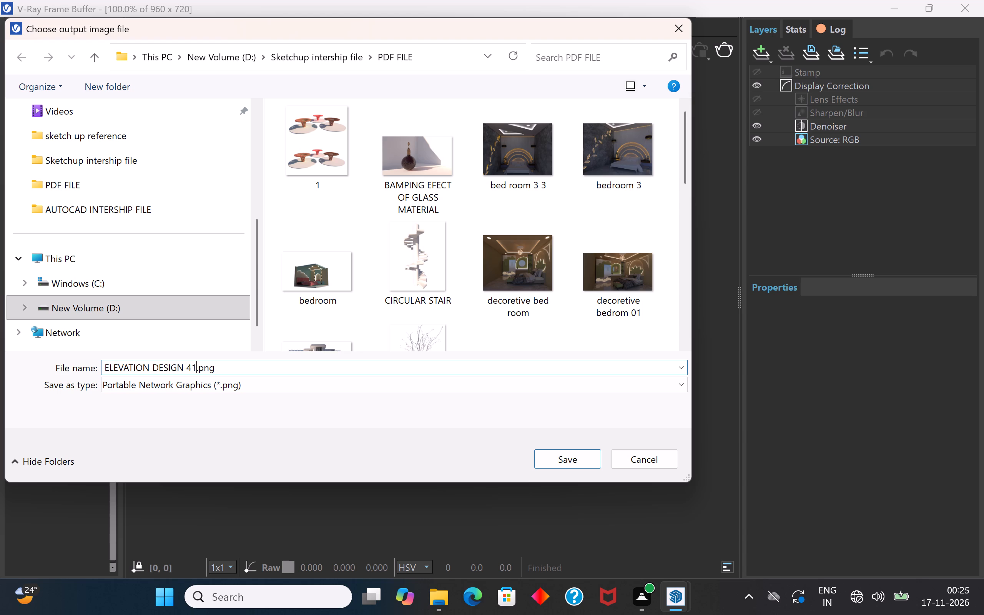
left_click(579, 461)
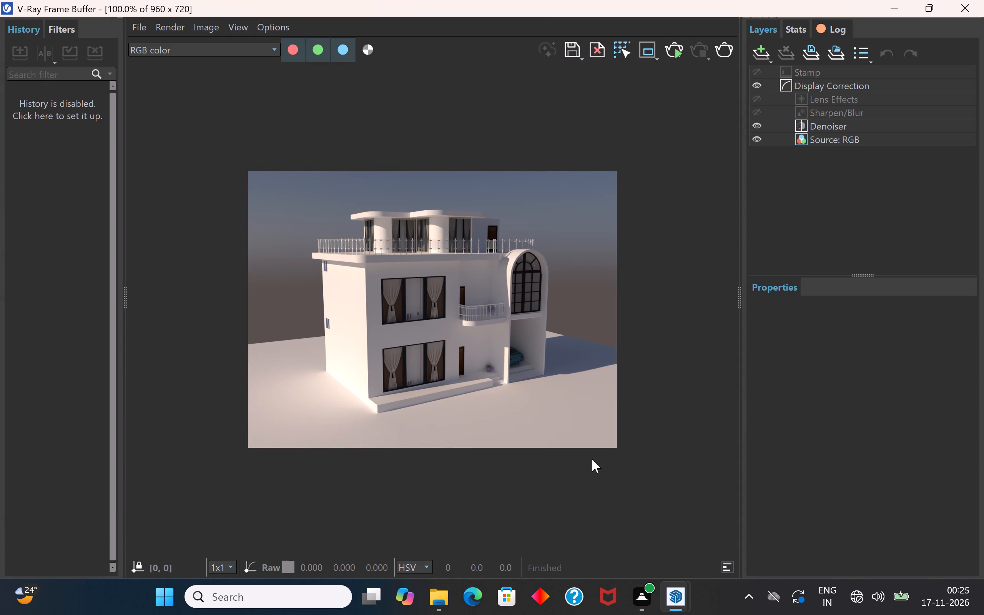
Look over the whole render once more, then close the frame buffer and the V-Ray Asset Editor.
scroll(585, 462, "up", 1)
scroll(549, 501, "down", 2)
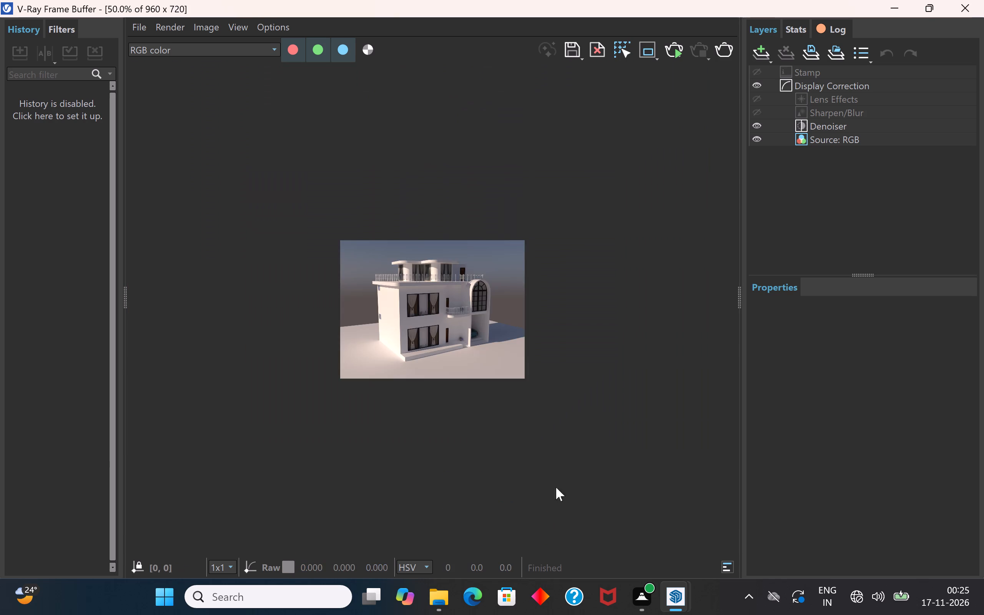
scroll(502, 297, "up", 2)
scroll(500, 333, "down", 1)
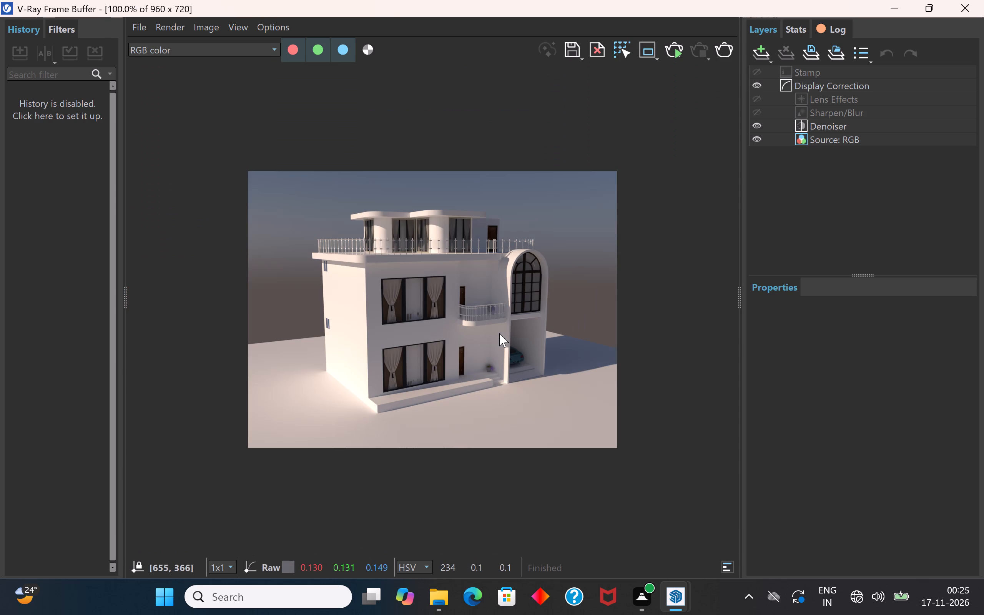
left_click(967, 8)
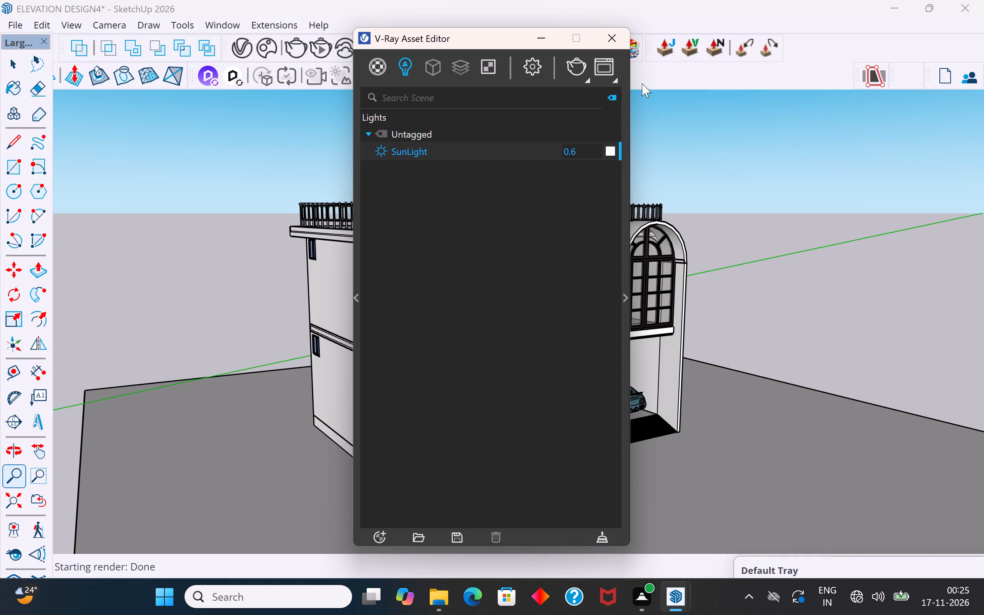
left_click(618, 39)
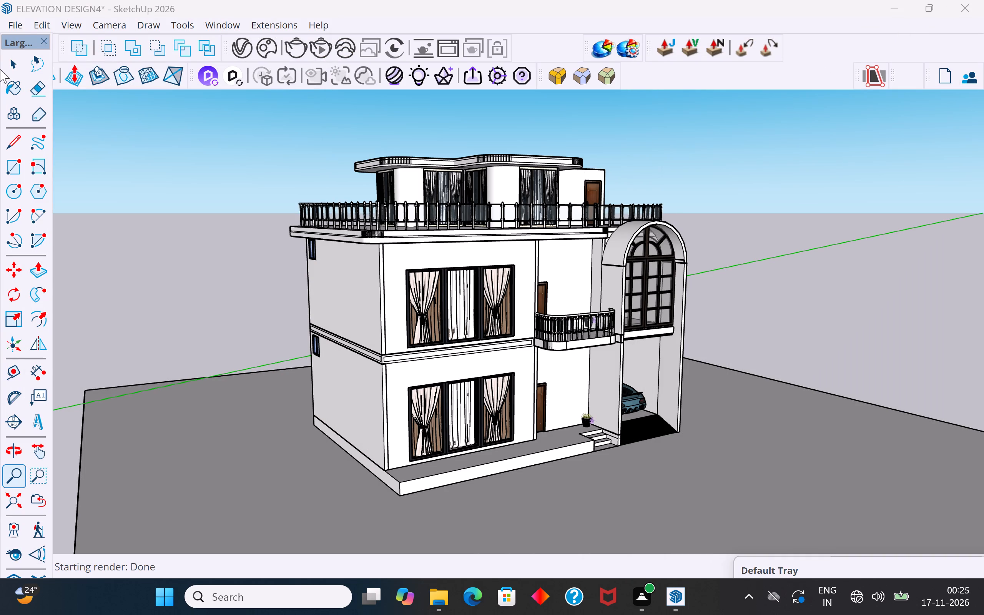
Save the ELEVATION DESIGN4 model under its existing name.
left_click(16, 25)
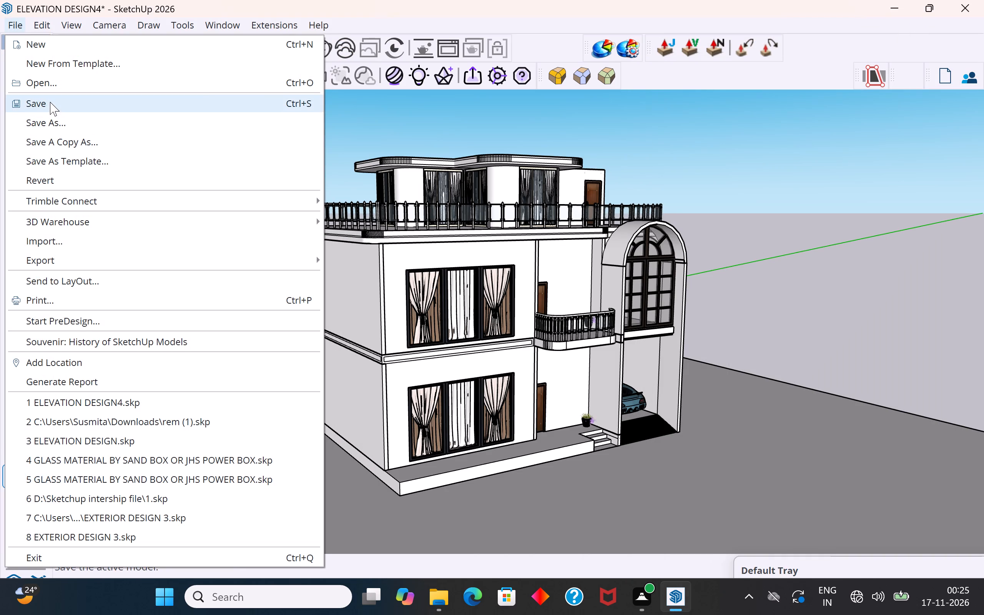
left_click(50, 102)
left_click(432, 397)
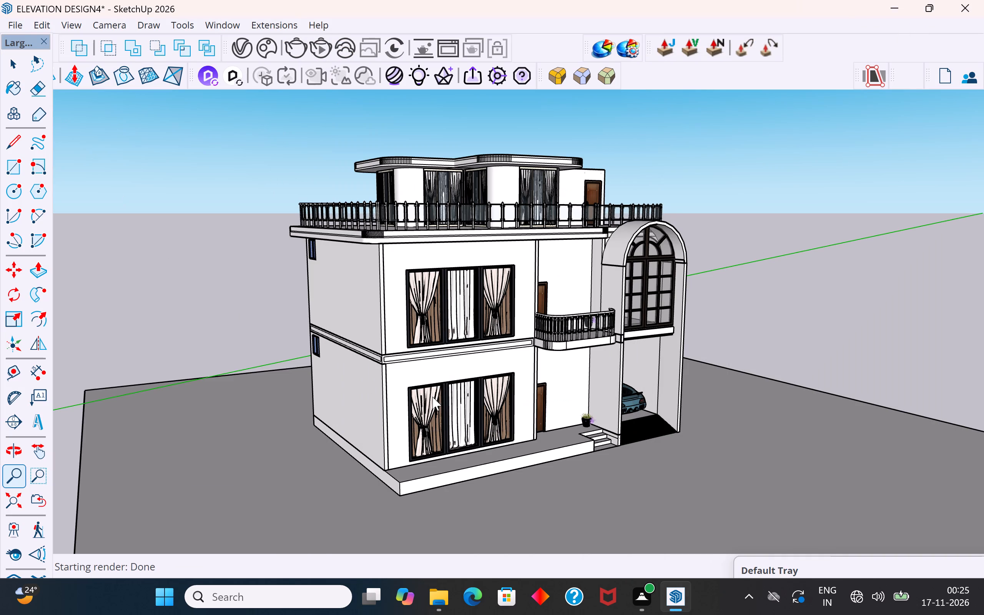